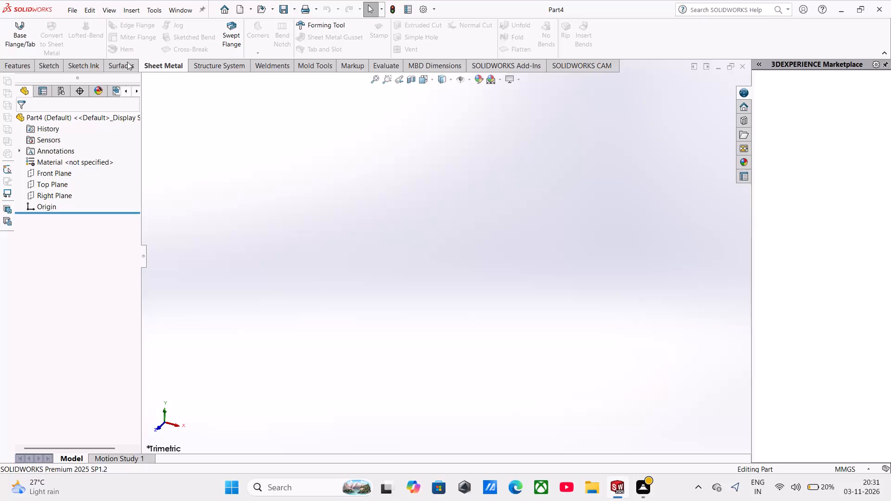
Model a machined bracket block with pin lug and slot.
Start a sketch on the Right Plane and draw a 100 mm horizontal midpoint line centred on the origin.
left_click(43, 61)
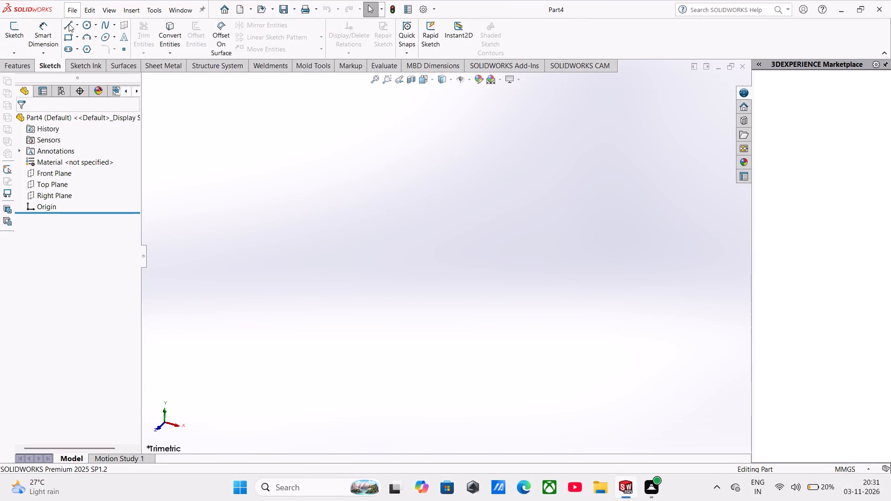
left_click(65, 24)
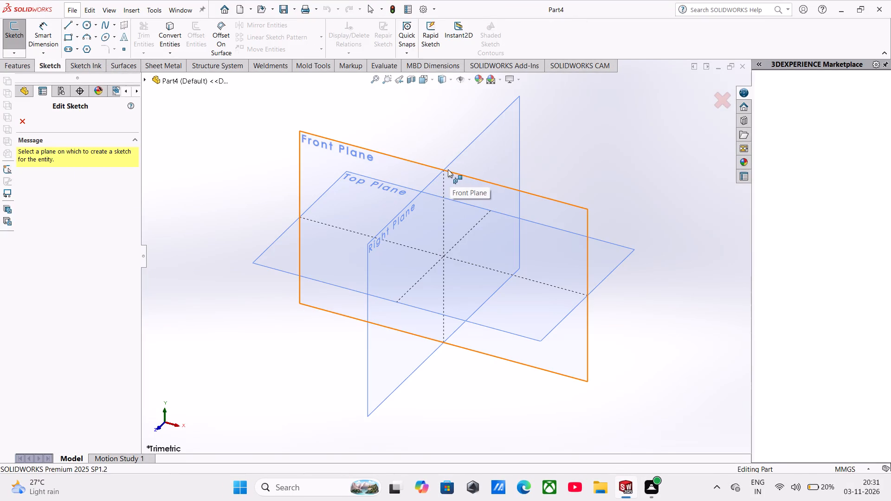
left_click(446, 167)
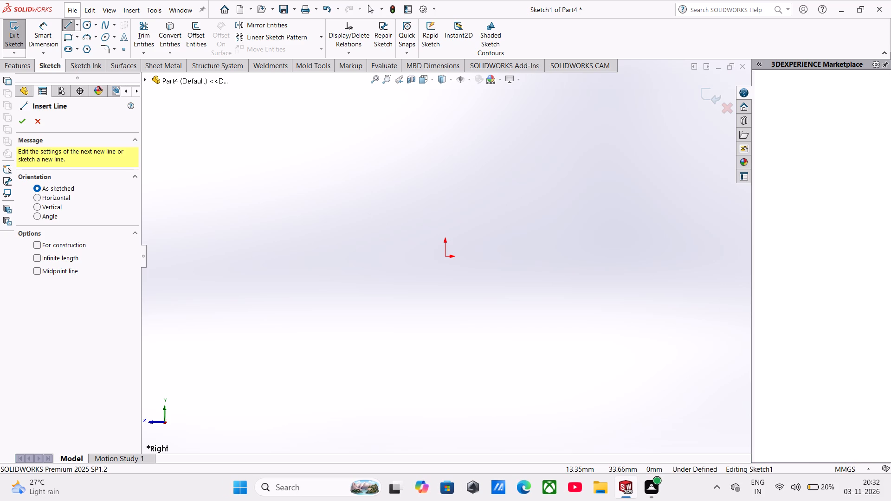
left_click(75, 22)
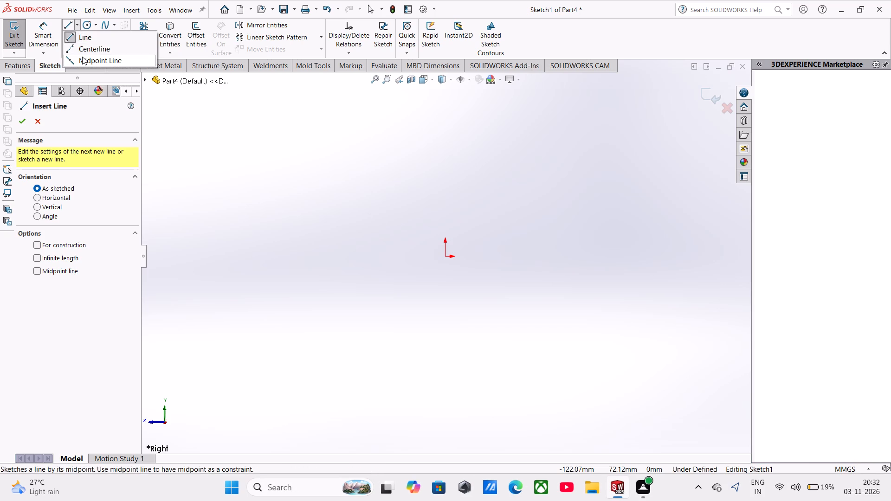
left_click(82, 57)
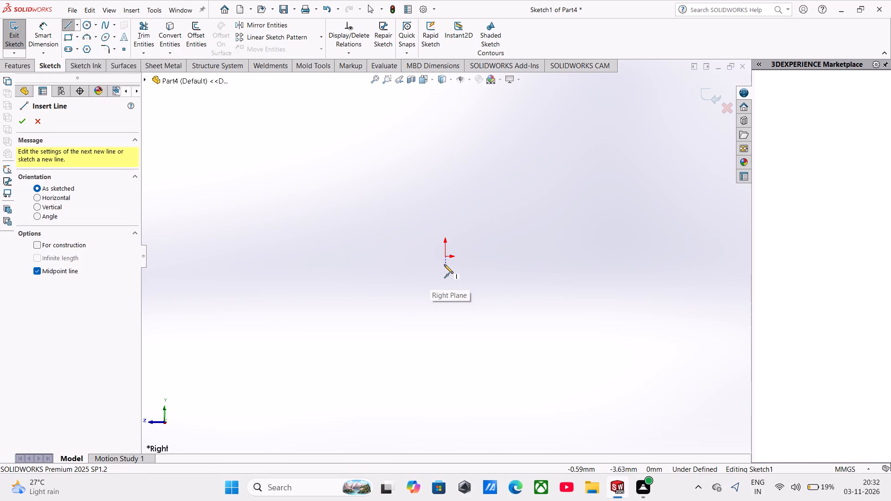
left_click(446, 257)
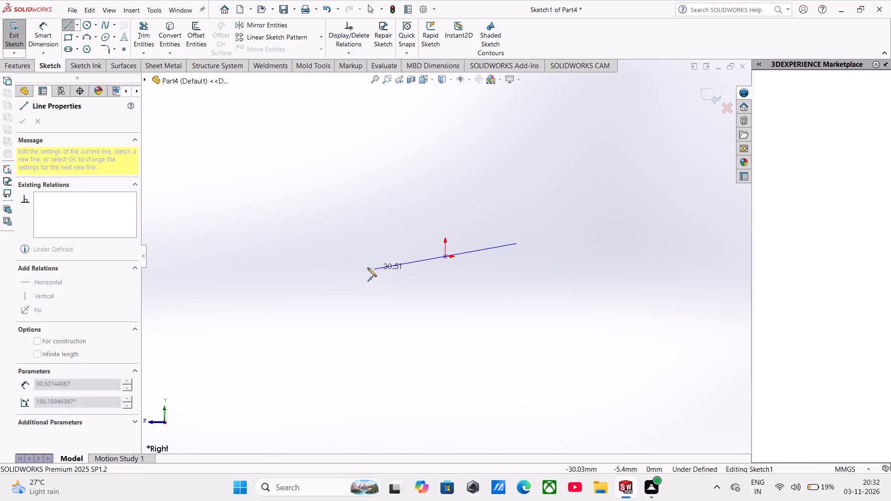
left_click(294, 256)
type("100")
key("Return")
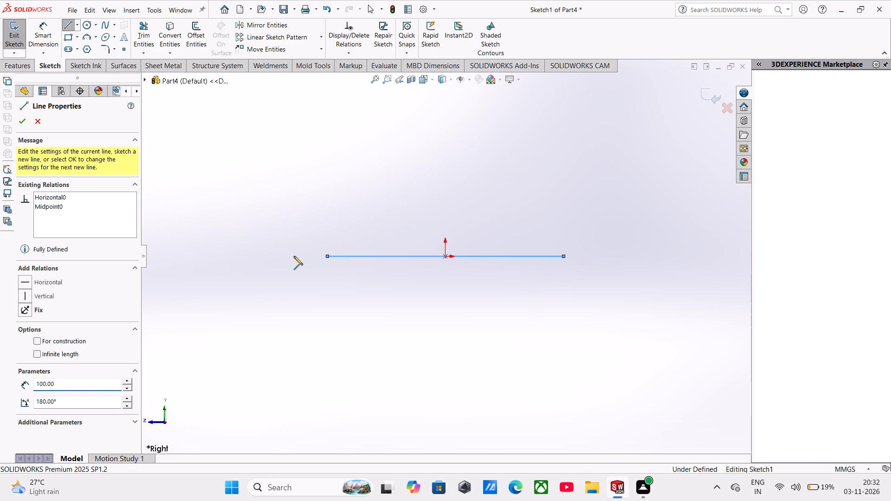
Draw a vertical line downward from the left end of the 100 mm line and dimension it to 20 mm.
left_click(325, 303)
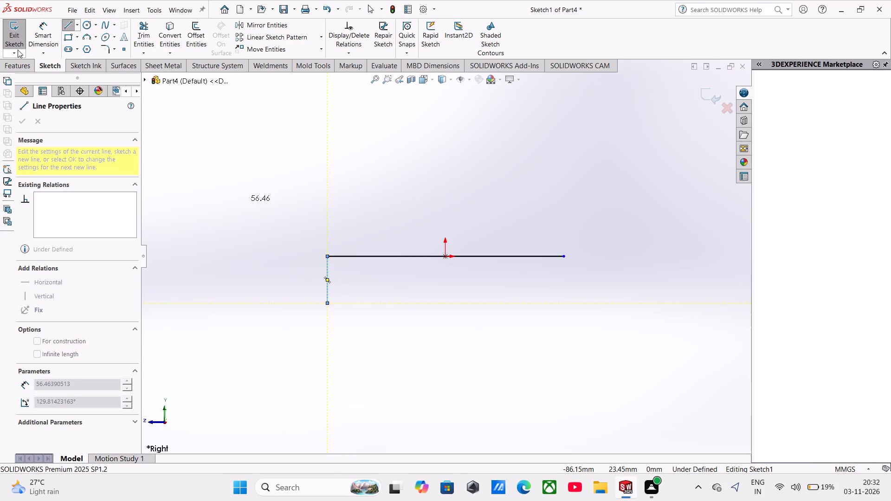
left_click(37, 31)
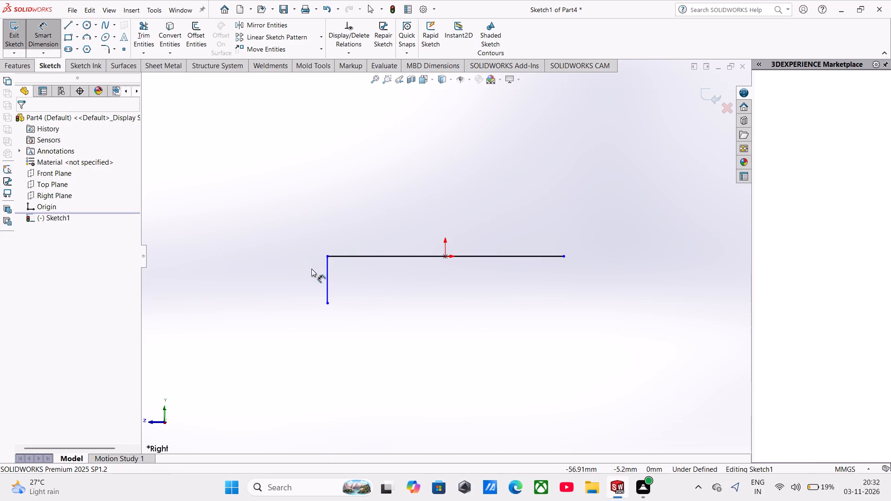
left_click(326, 280)
left_click(236, 295)
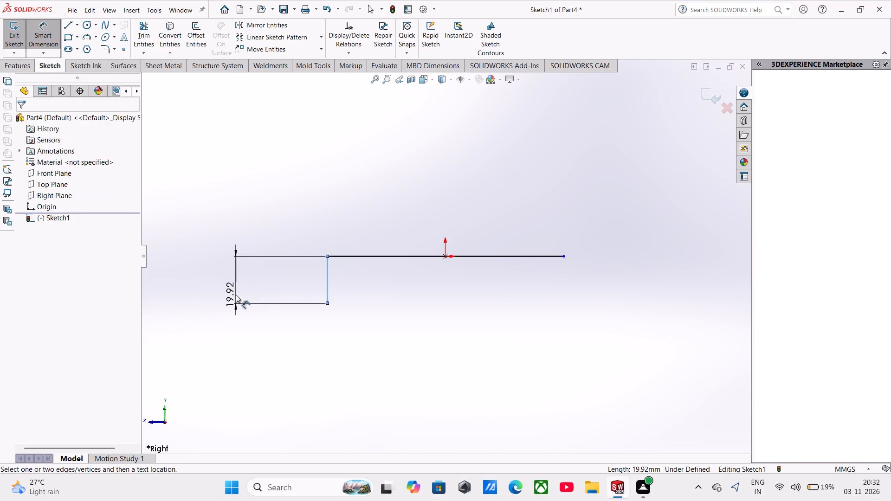
type("20")
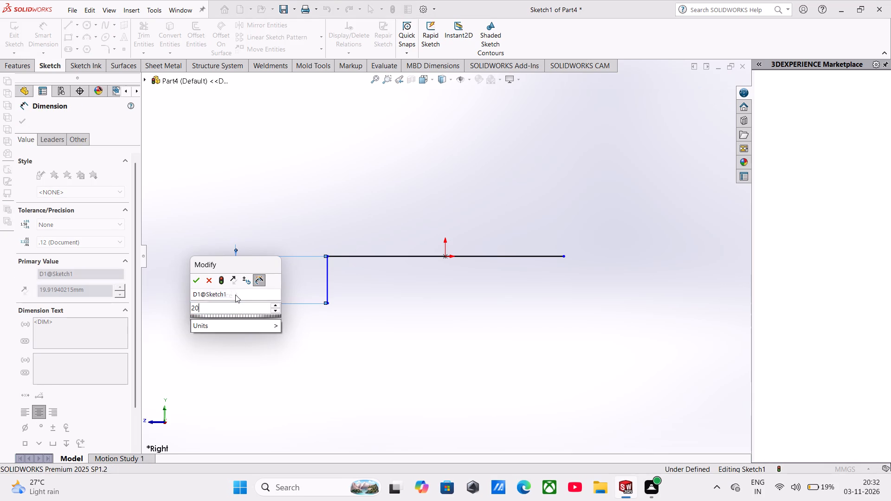
key("Return")
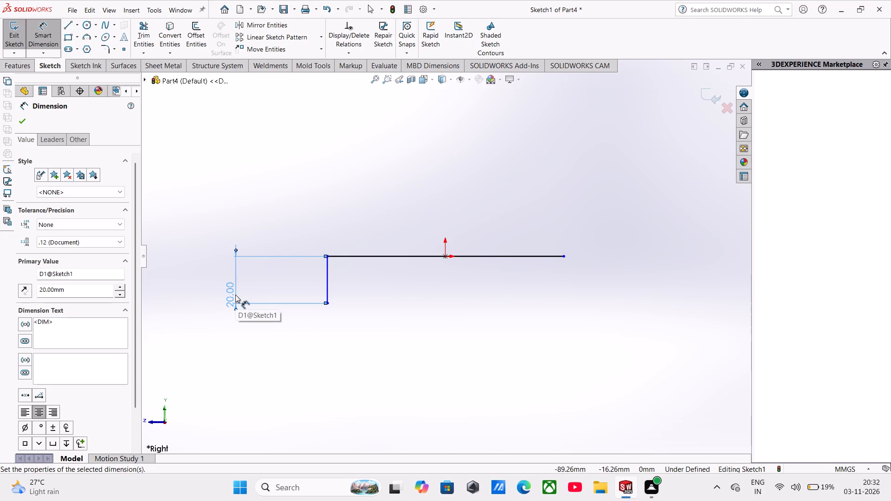
Set the left vertical line's length to 15 mm.
double_click(231, 296)
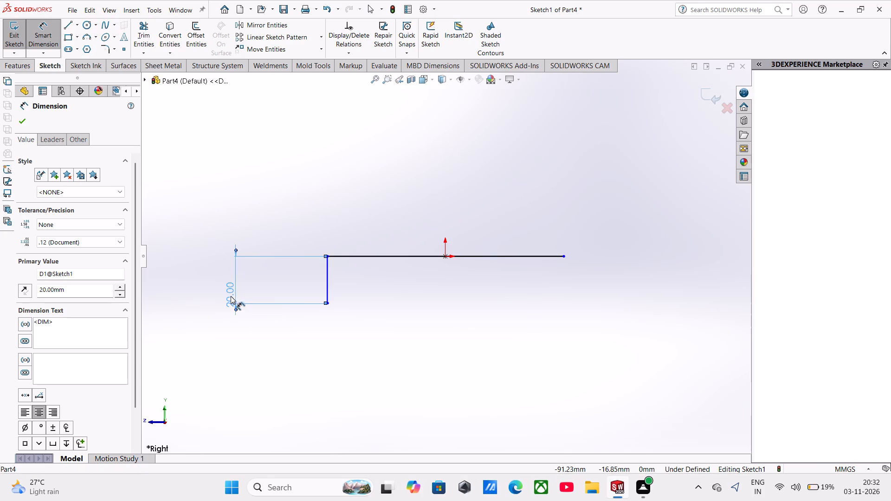
type("15")
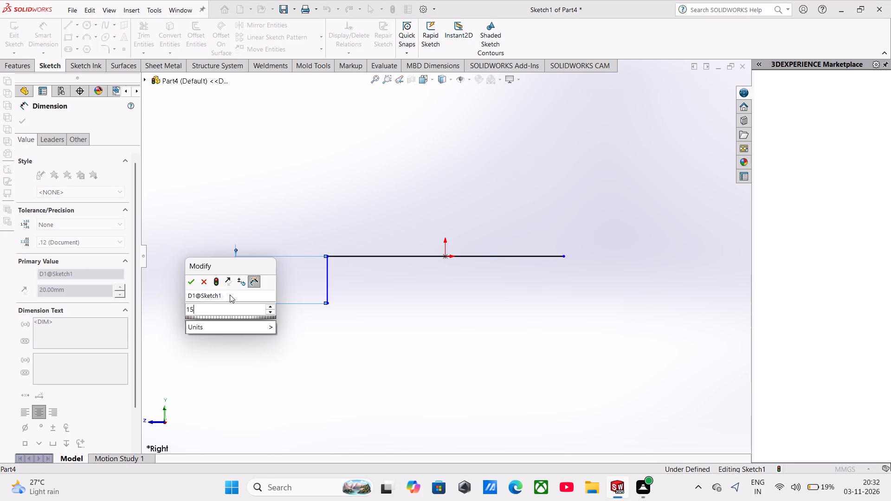
key("Return")
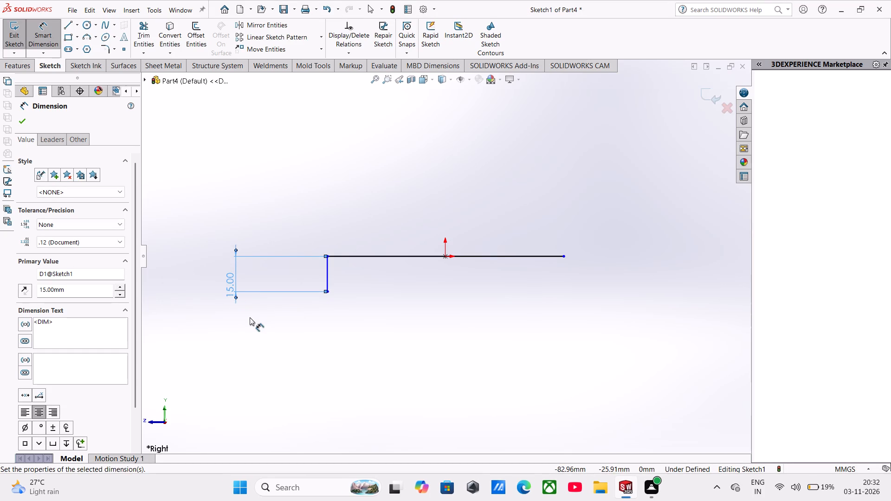
Draw a horizontal line rightward from the lower end of the left vertical line and dimension it to 30 mm.
scroll(342, 293, "down", 3)
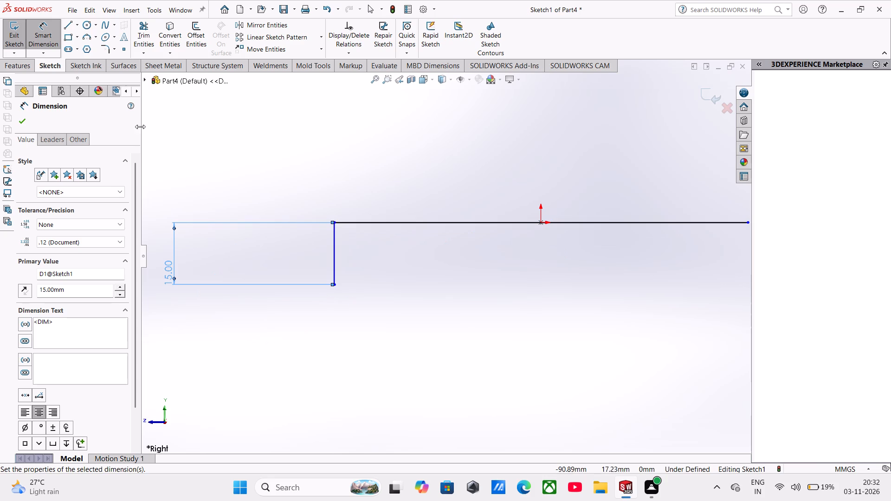
left_click(67, 24)
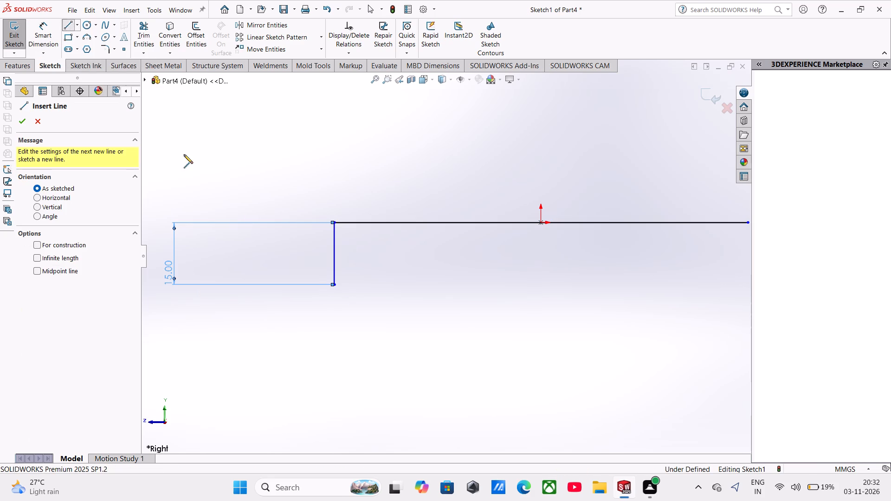
left_click(333, 286)
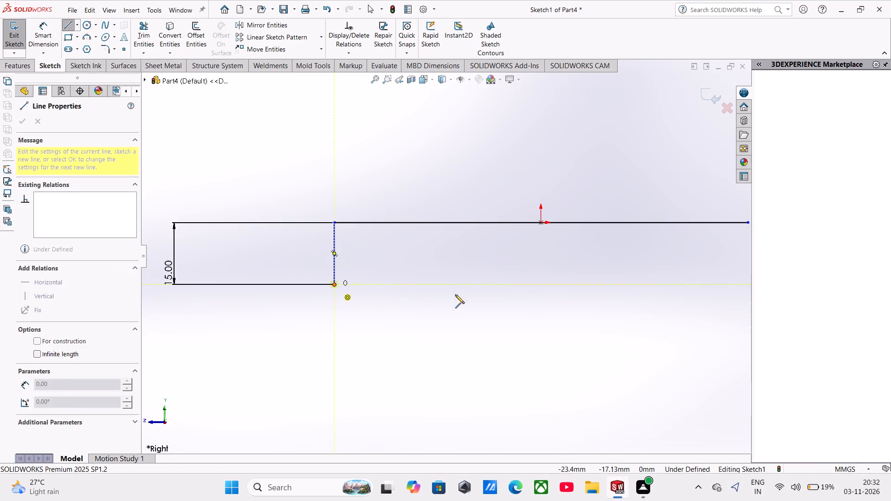
left_click(476, 285)
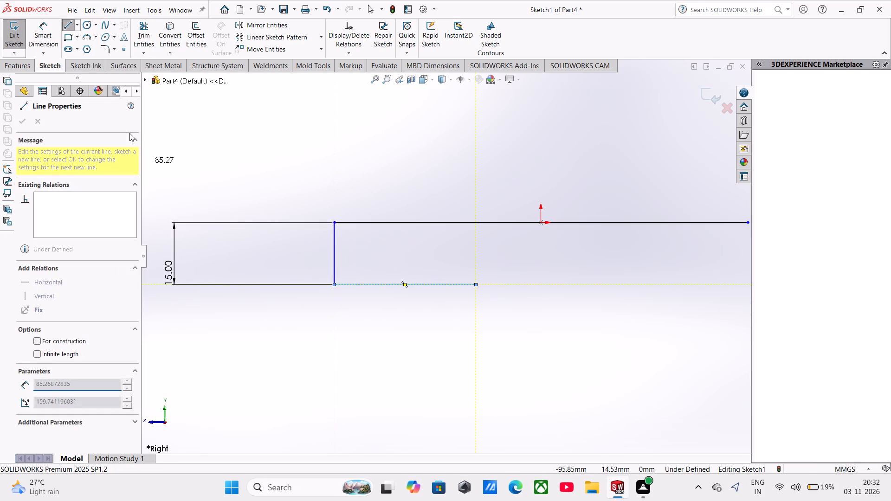
left_click(46, 34)
left_click(414, 284)
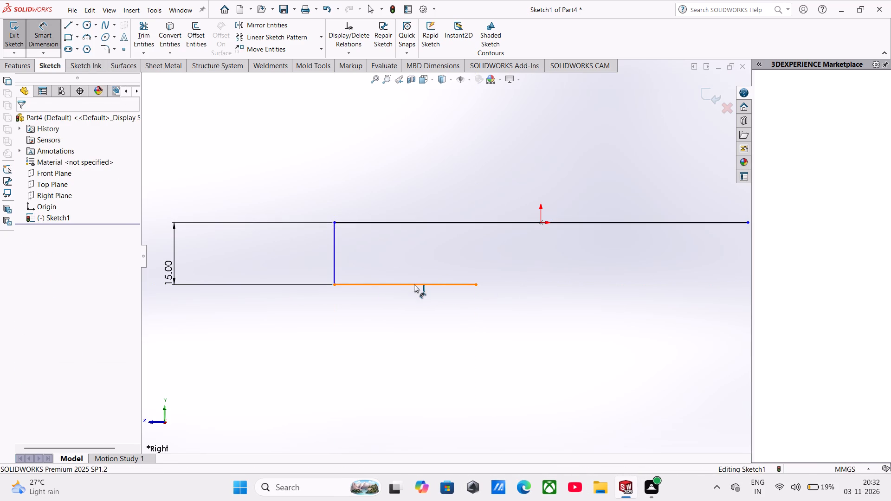
left_click(407, 354)
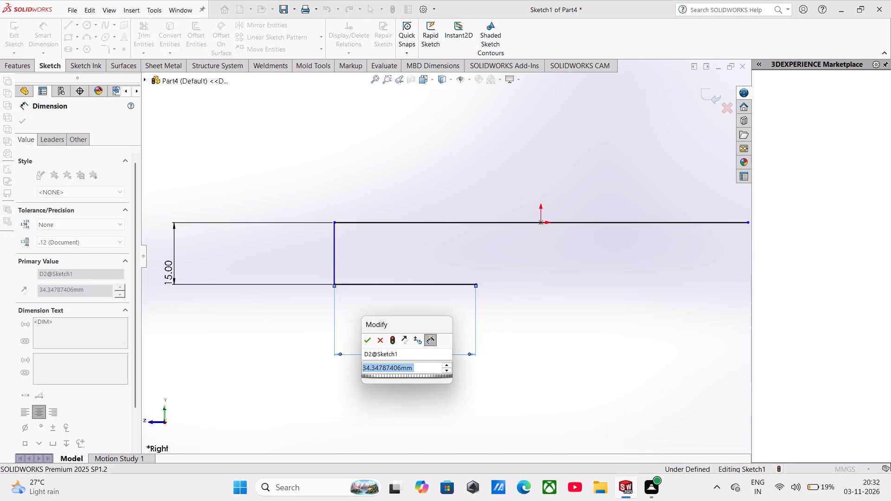
type("30")
key("Return")
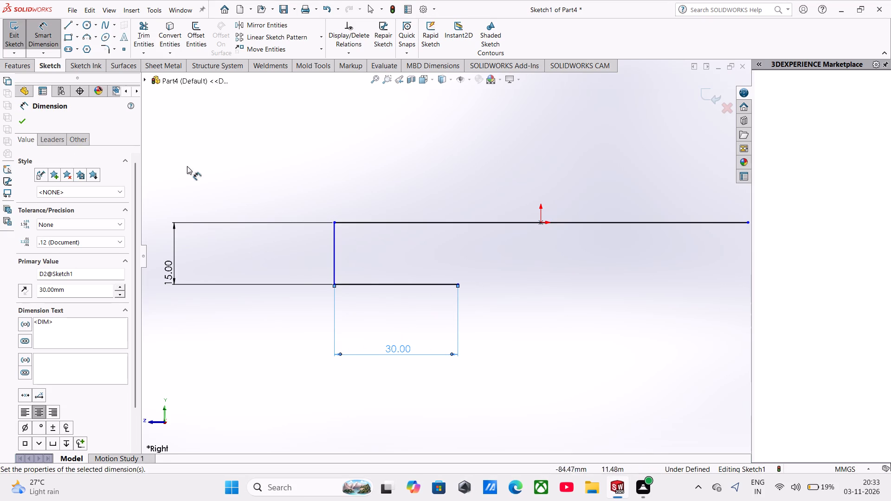
Draw a vertical line downward from the right end of the 30 mm line and dimension it to 15 mm.
left_click(71, 27)
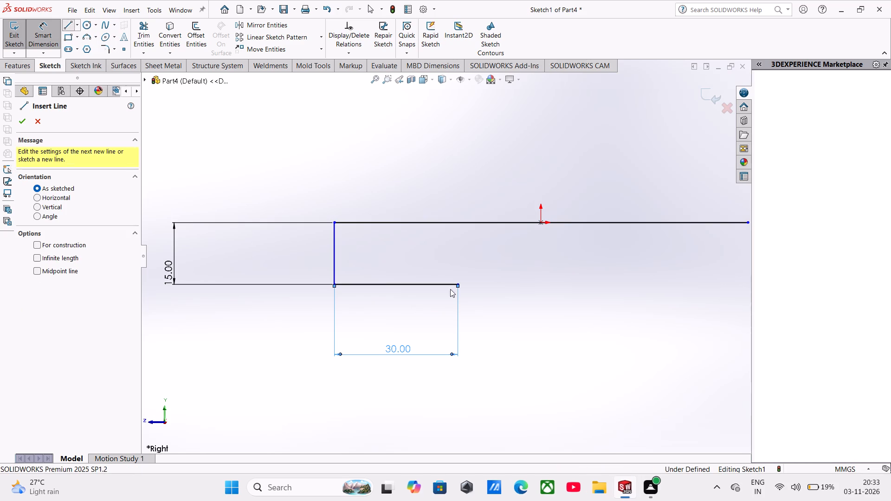
left_click(457, 286)
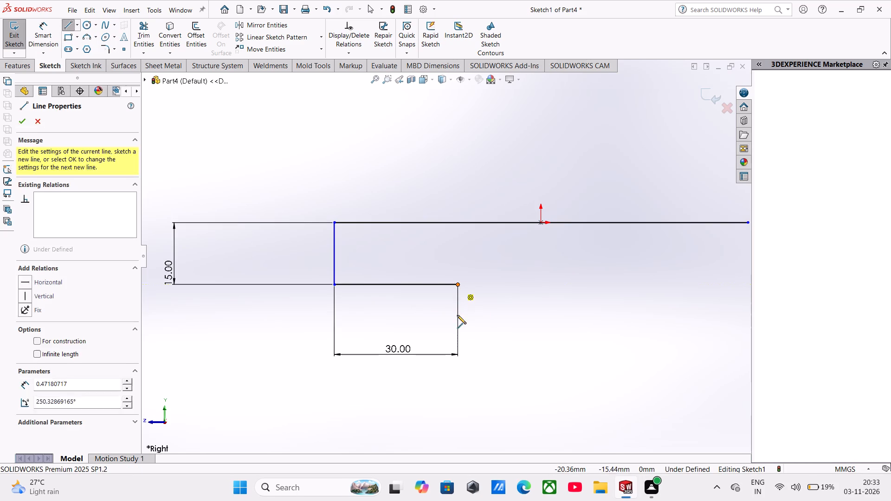
left_click(457, 342)
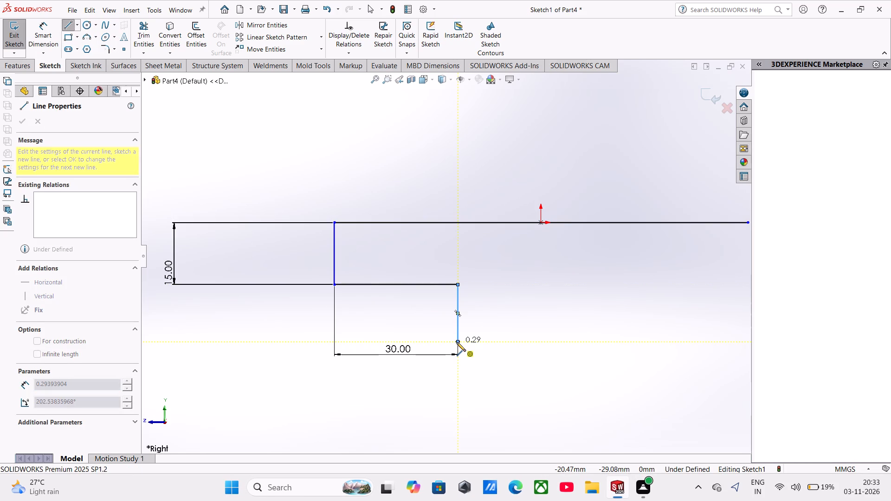
left_click(33, 38)
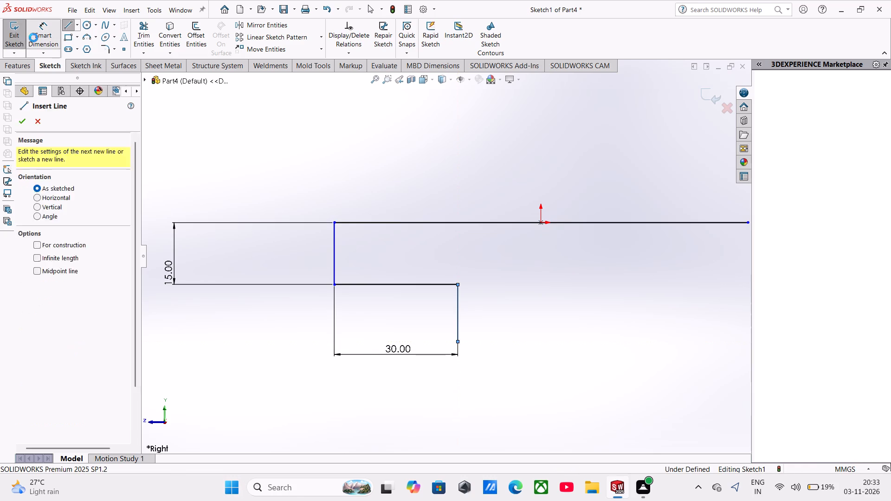
left_click(456, 307)
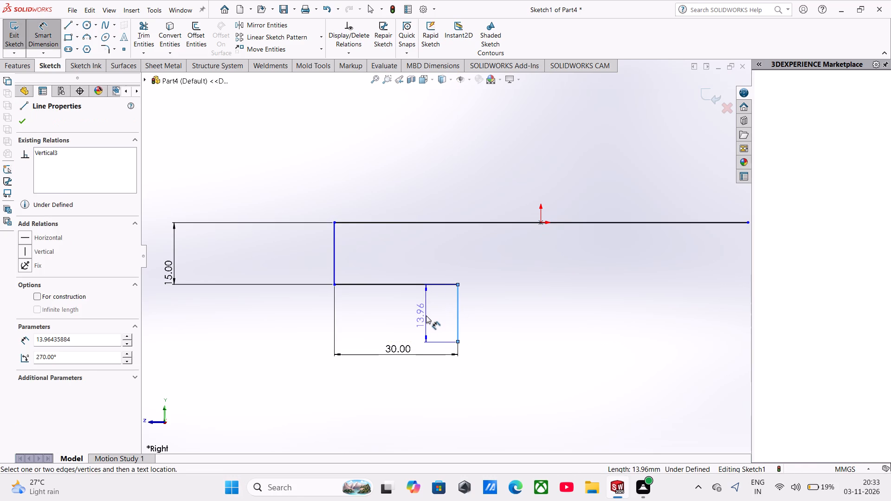
left_click(426, 315)
type("15")
key("Return")
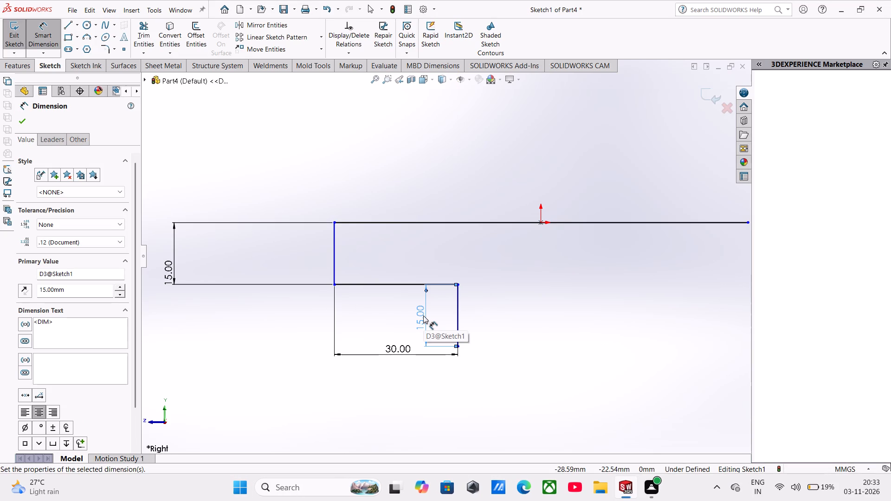
Draw a vertical line downward from the right end of the 100 mm line and dimension it to 15 mm.
scroll(455, 334, "up", 2)
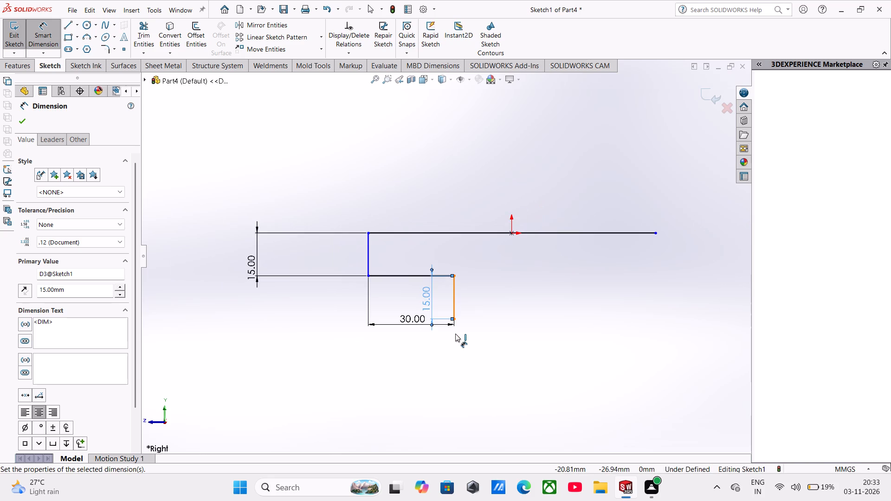
scroll(462, 318, "up", 2)
scroll(477, 271, "down", 2)
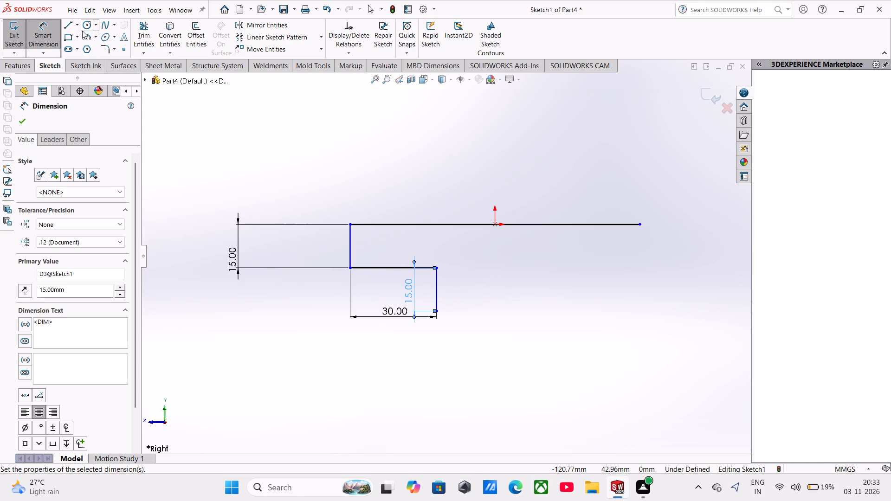
left_click(66, 27)
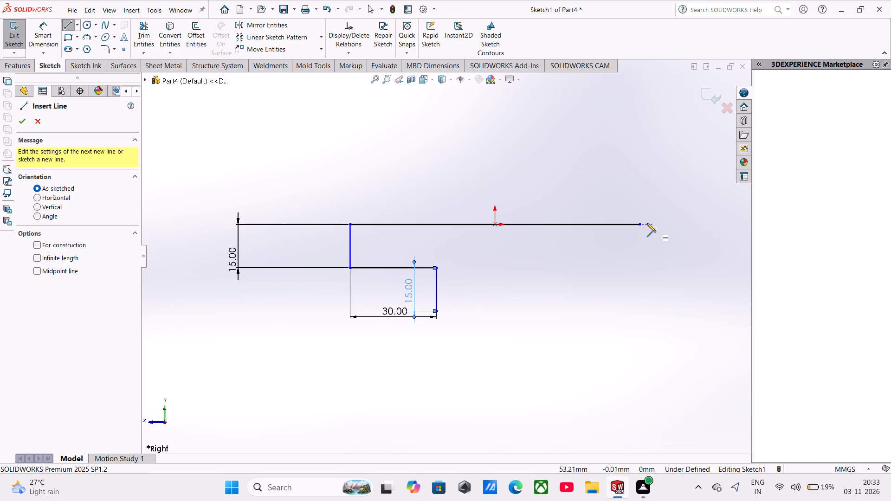
left_click(638, 224)
left_click(638, 257)
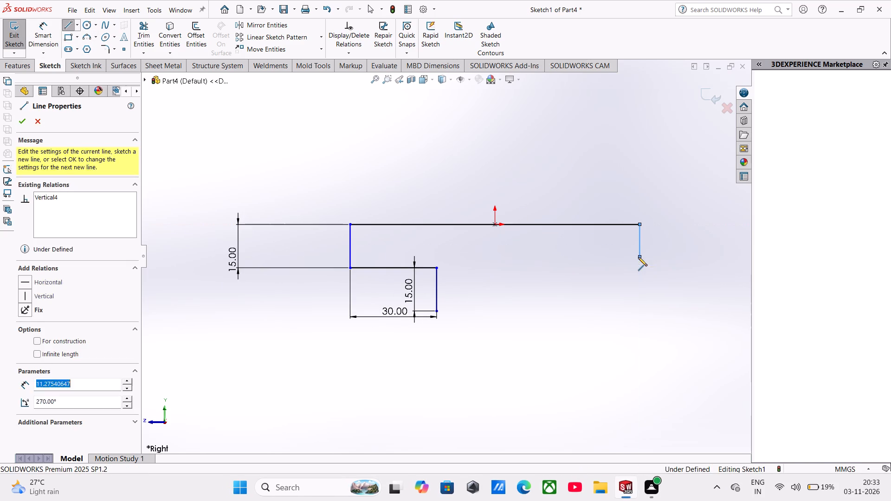
left_click(49, 32)
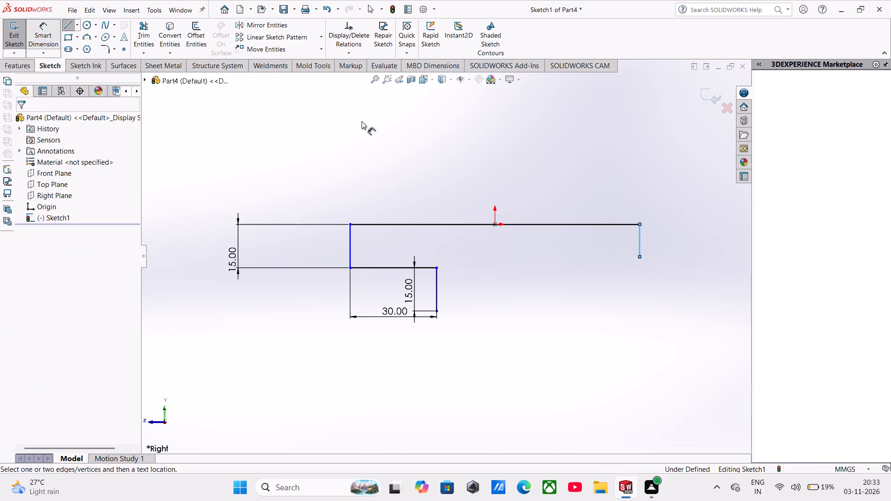
left_click(642, 239)
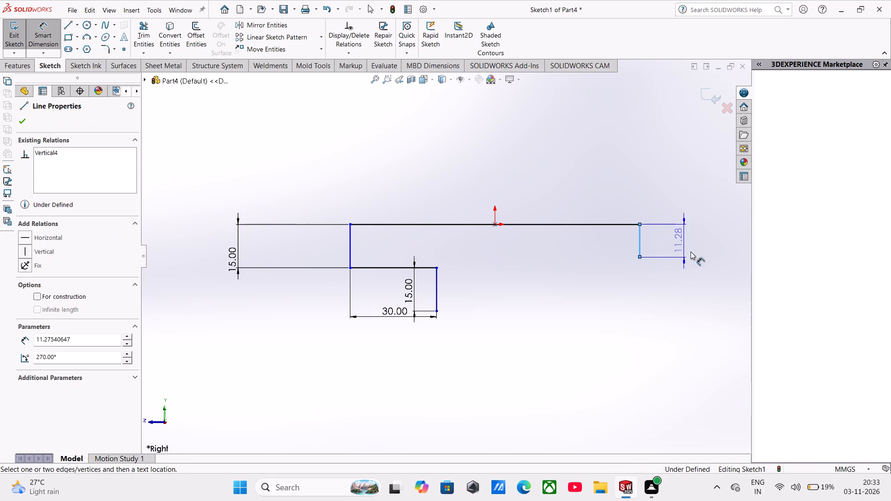
left_click(691, 295)
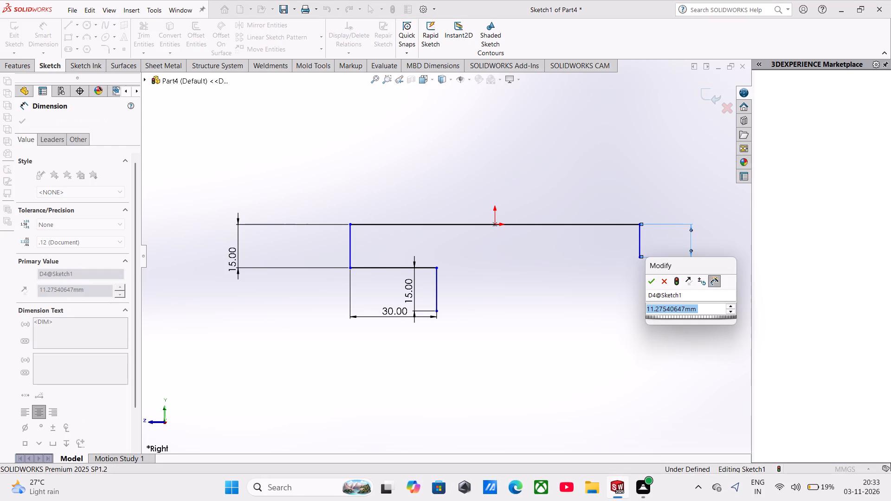
type("15")
key("Return")
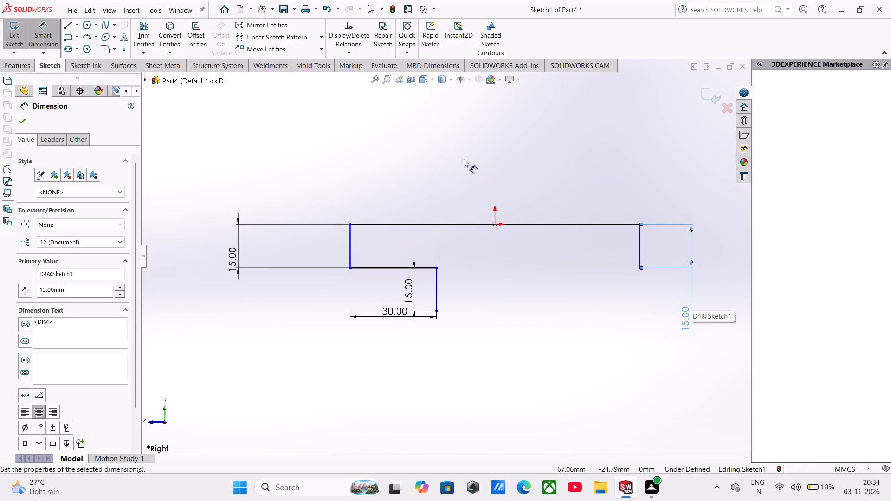
Draw a horizontal line leftward from the lower end of the right vertical line and dimension it to 30 mm.
left_click(67, 22)
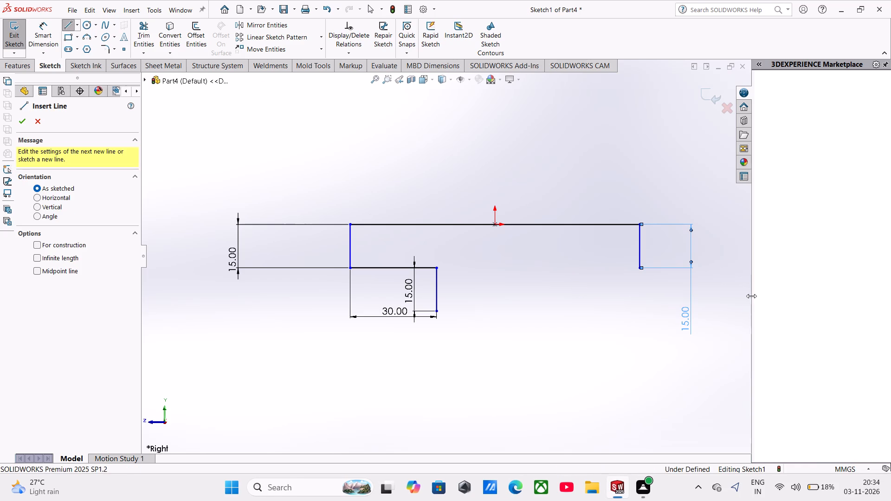
left_click(639, 267)
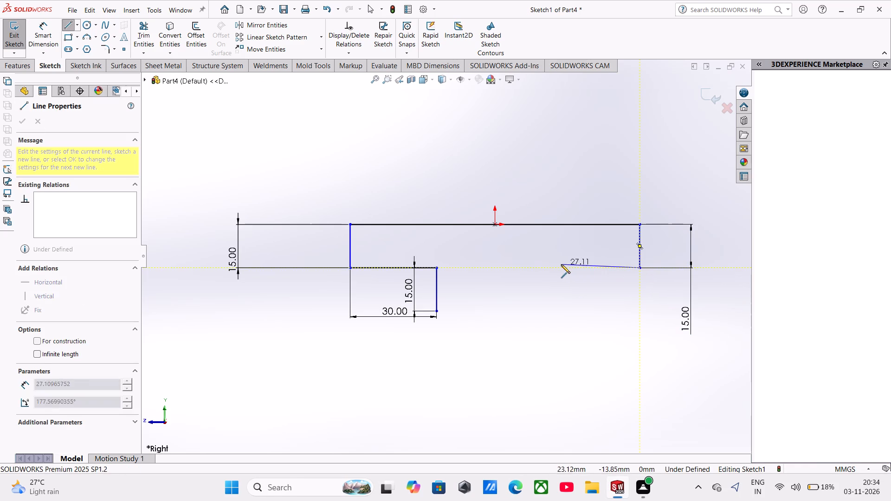
left_click(554, 267)
left_click(38, 40)
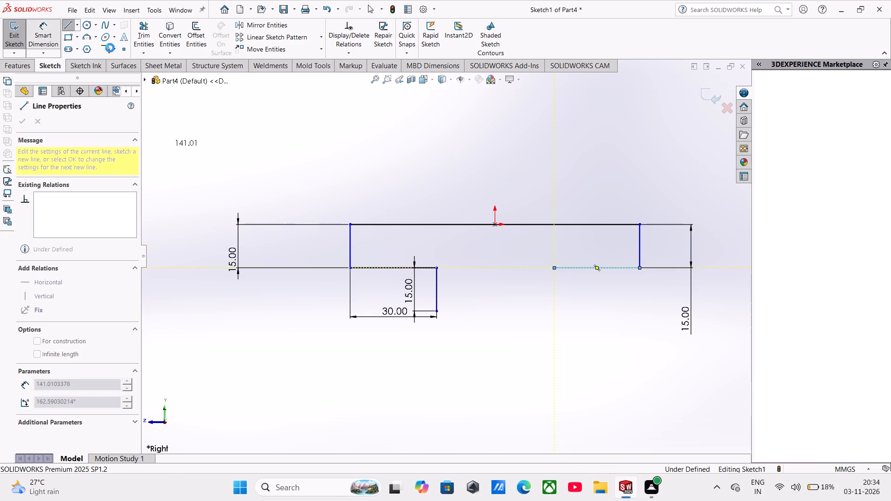
left_click(601, 265)
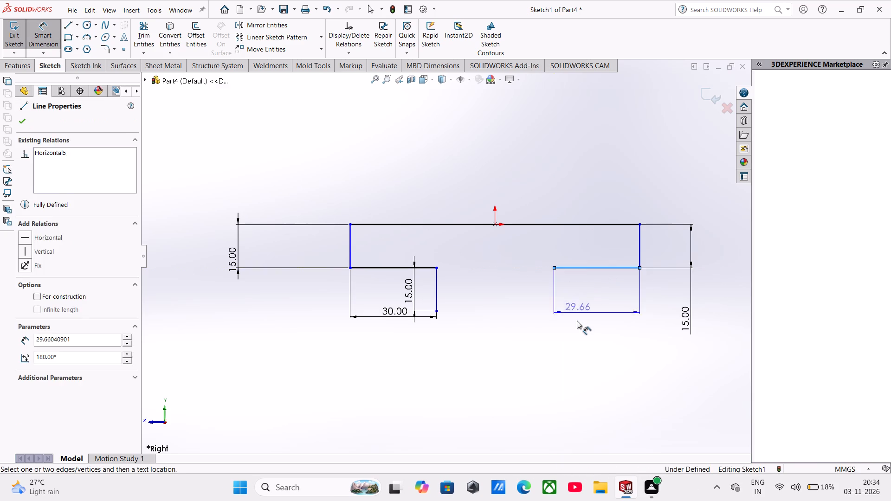
left_click(577, 321)
type("30")
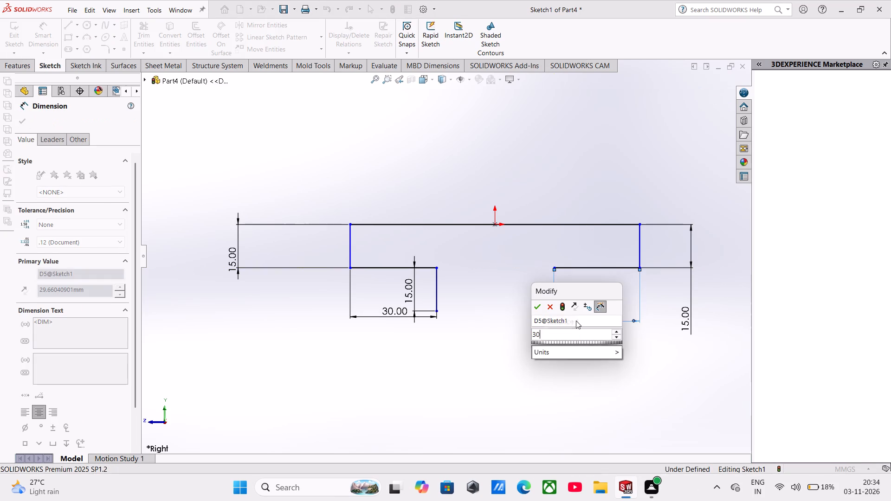
key("Return")
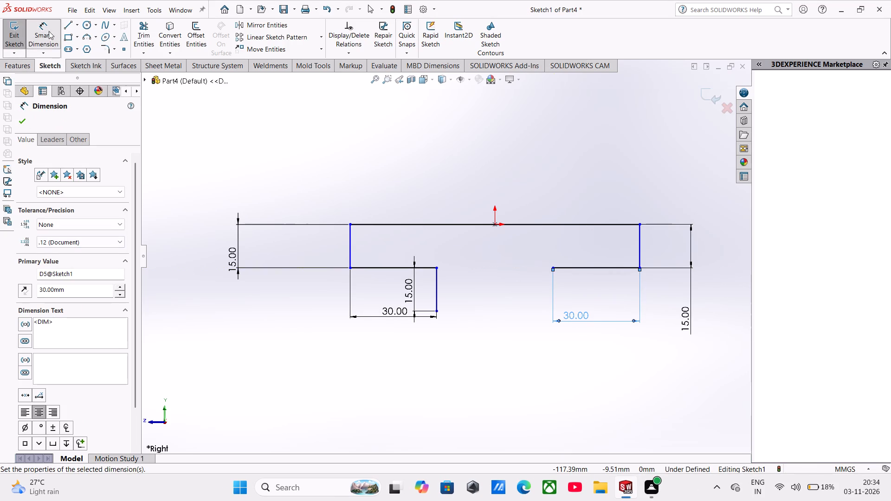
Draw a 15 mm vertical line down from the right 30 mm line's inner end, closing the profile with a horizontal line to the opposite vertical.
left_click(69, 26)
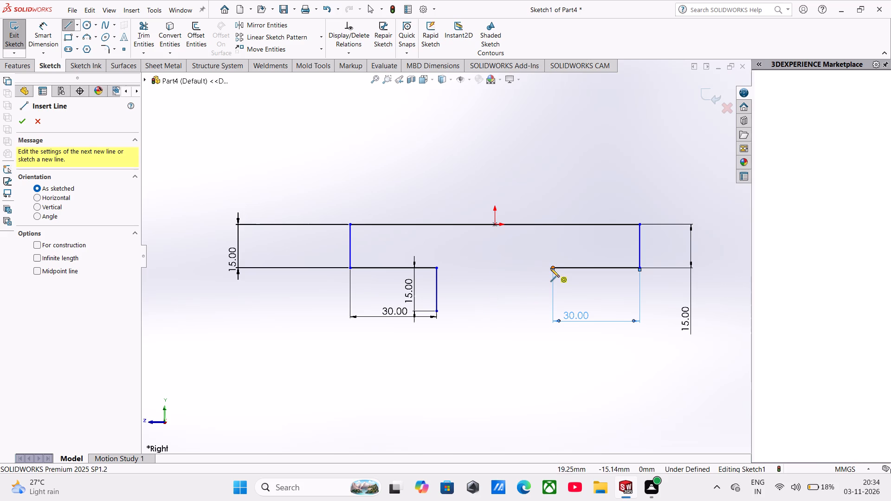
left_click(554, 268)
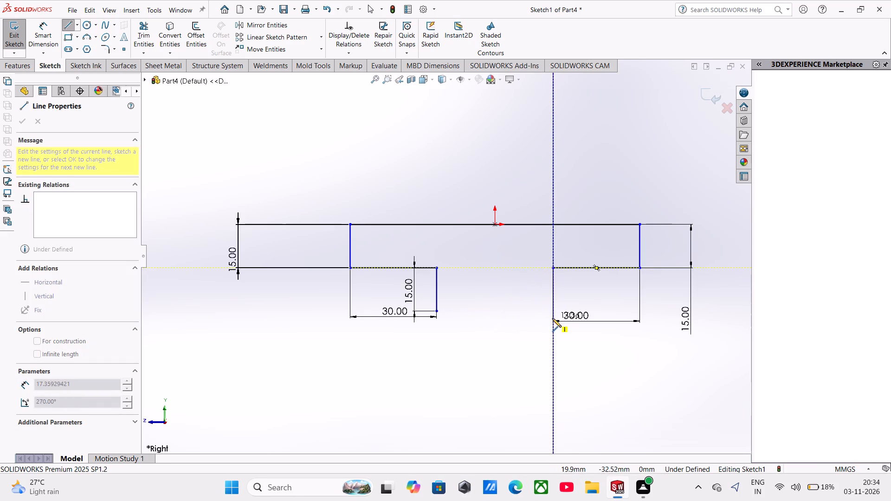
left_click(550, 314)
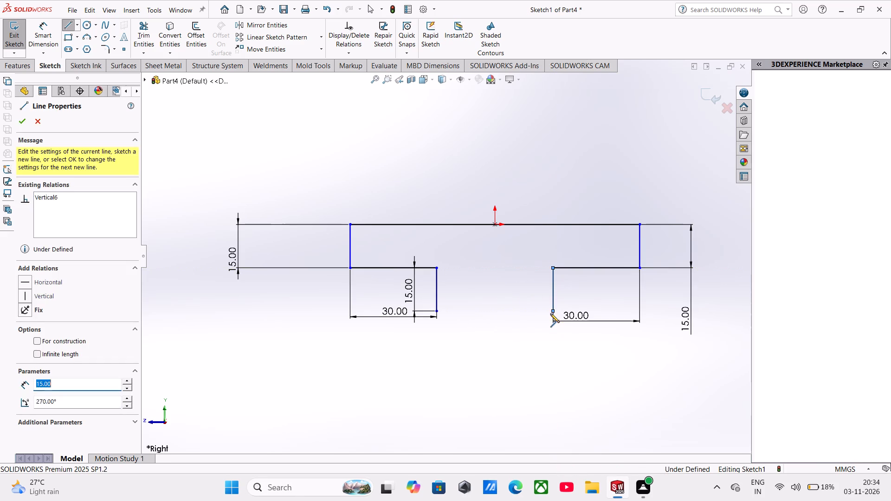
left_click(437, 310)
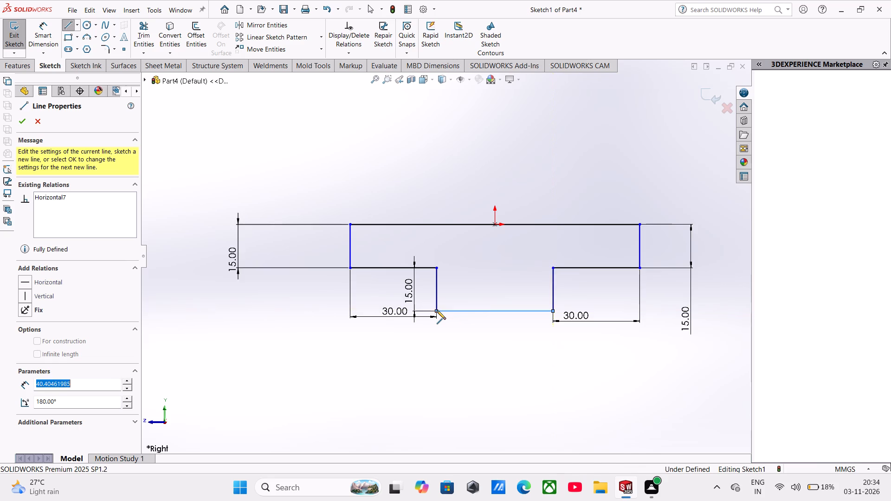
scroll(434, 317, "up", 3)
scroll(407, 319, "down", 2)
left_click(12, 113)
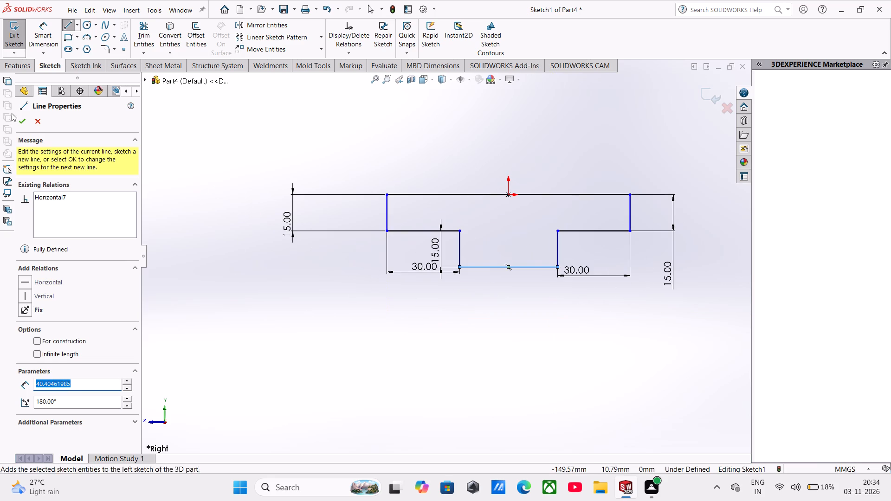
left_click(18, 120)
Extrude the closed T-shaped profile as a blind boss from the sketch plane to a depth of 46 mm.
left_click(29, 63)
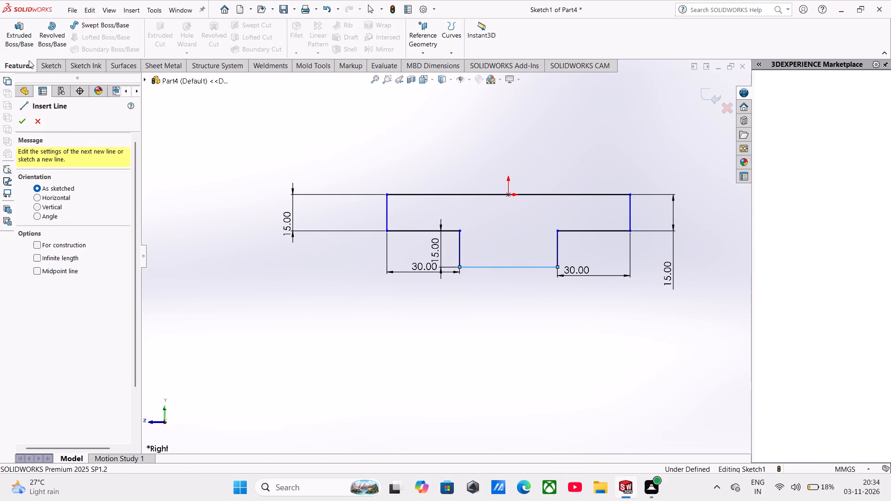
left_click(26, 38)
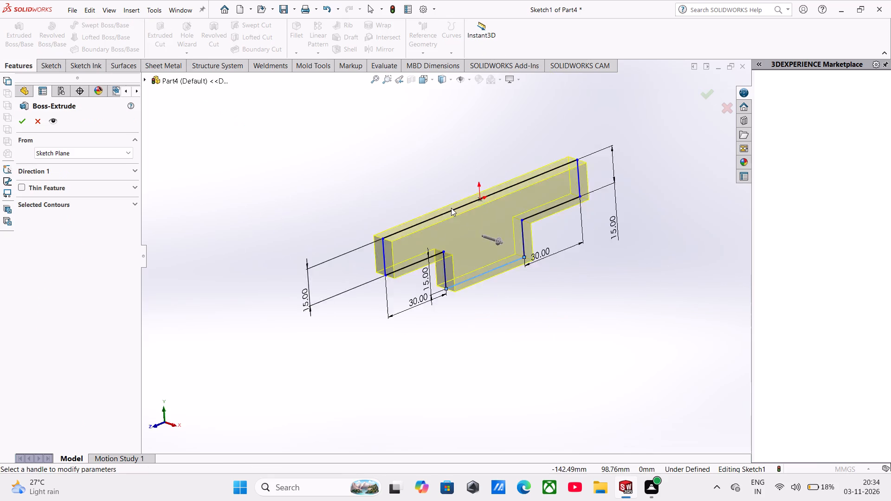
left_click(92, 150)
left_click(62, 210)
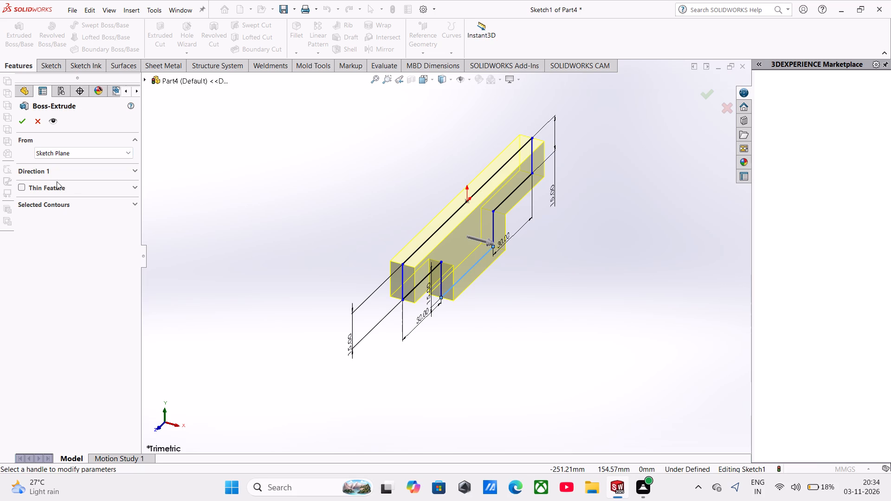
left_click(57, 174)
left_click(58, 181)
left_click(60, 192)
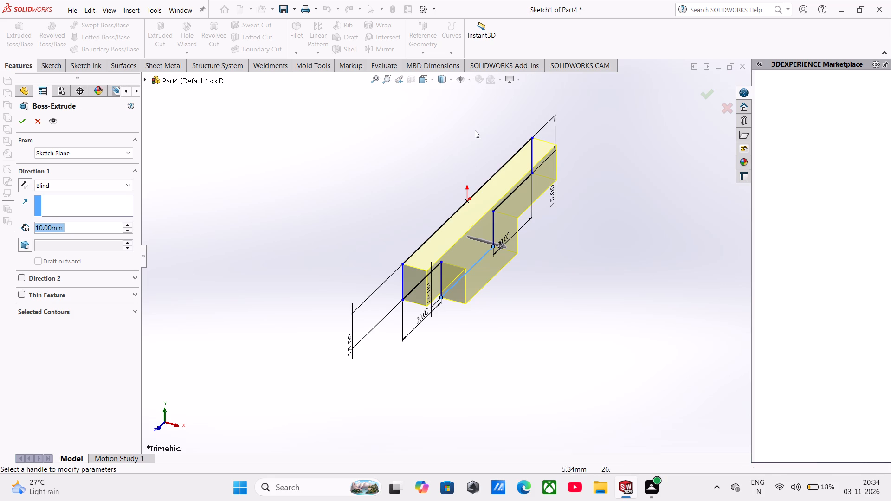
type("46")
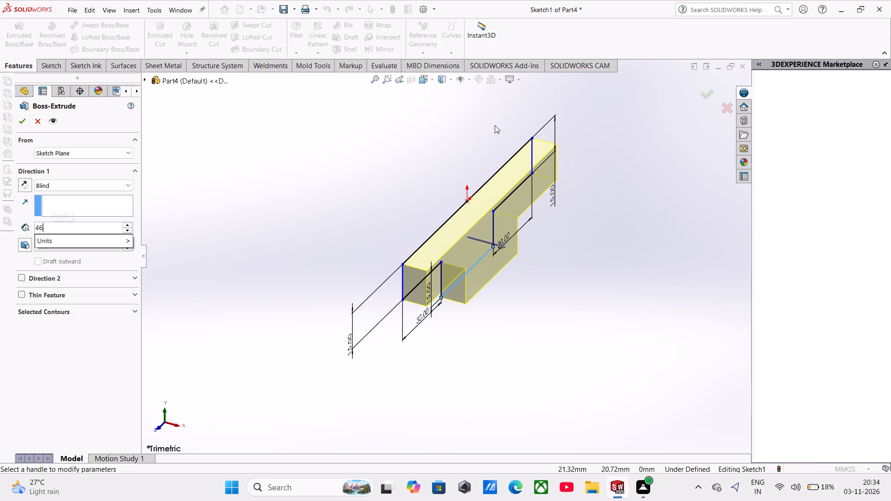
key("Return")
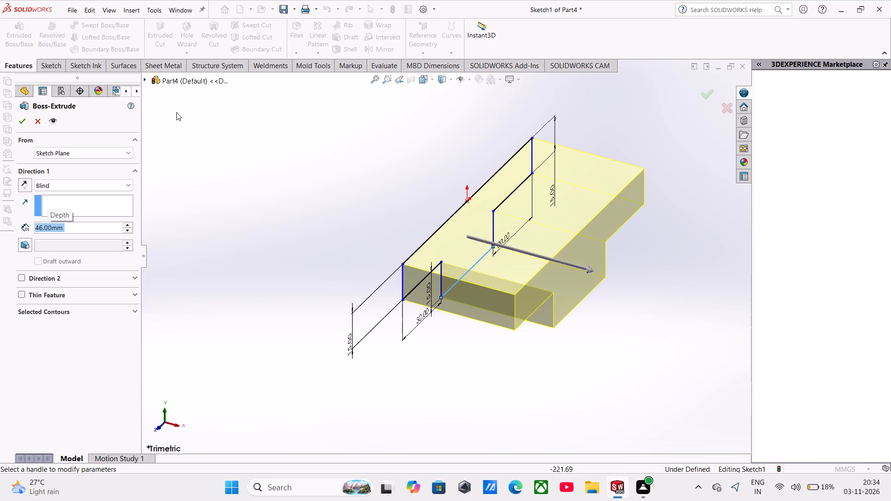
left_click(26, 125)
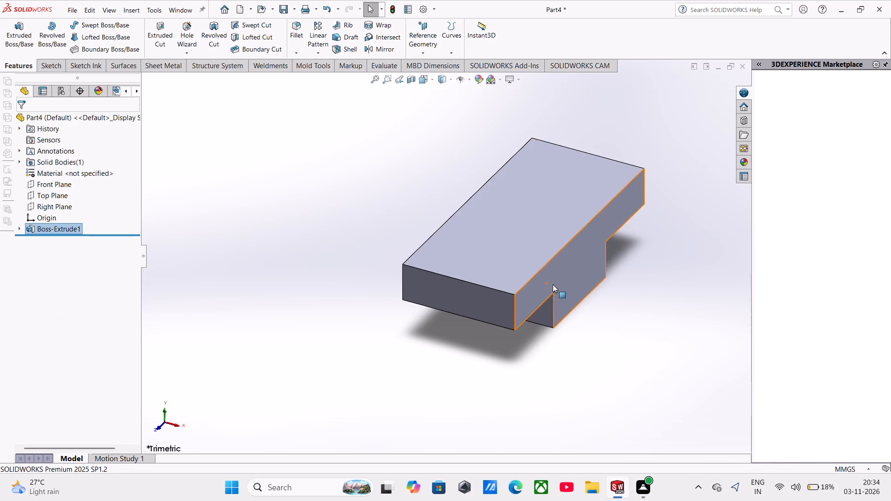
Examine the extruded T-shaped body from several angles, checking its top face and stepped underside.
scroll(553, 284, "up", 1)
middle_click_drag(553, 284, 539, 237)
middle_click(539, 237)
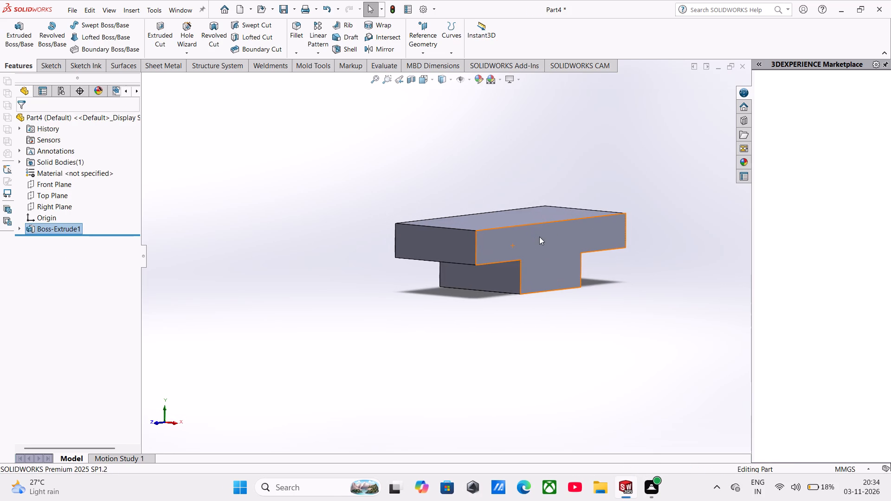
middle_click_drag(539, 237, 558, 267)
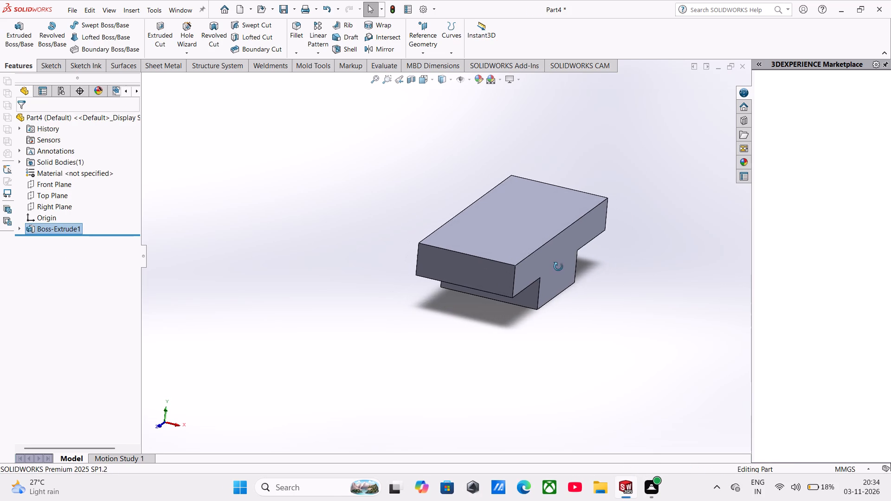
middle_click_drag(558, 267, 541, 275)
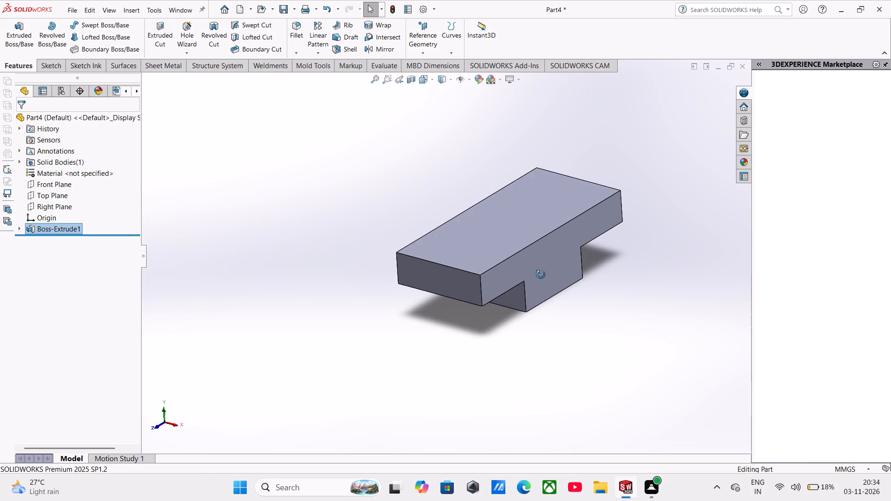
middle_click_drag(541, 275, 545, 266)
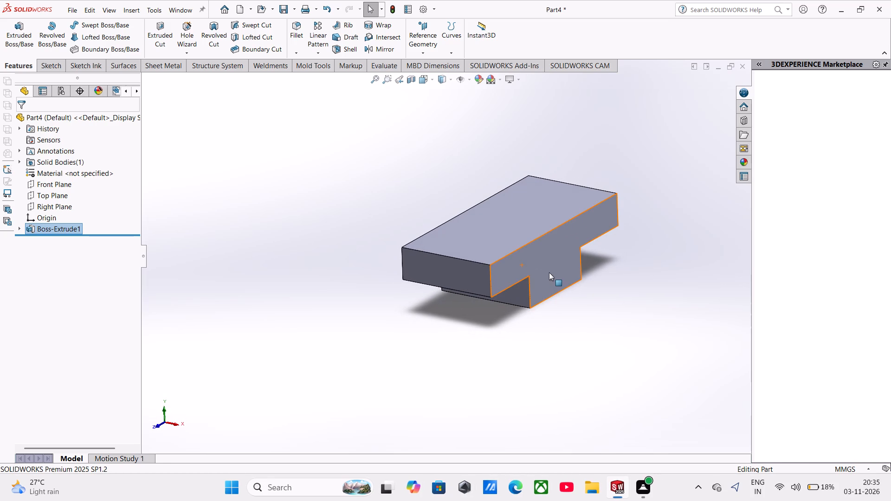
middle_click_drag(549, 272, 547, 286)
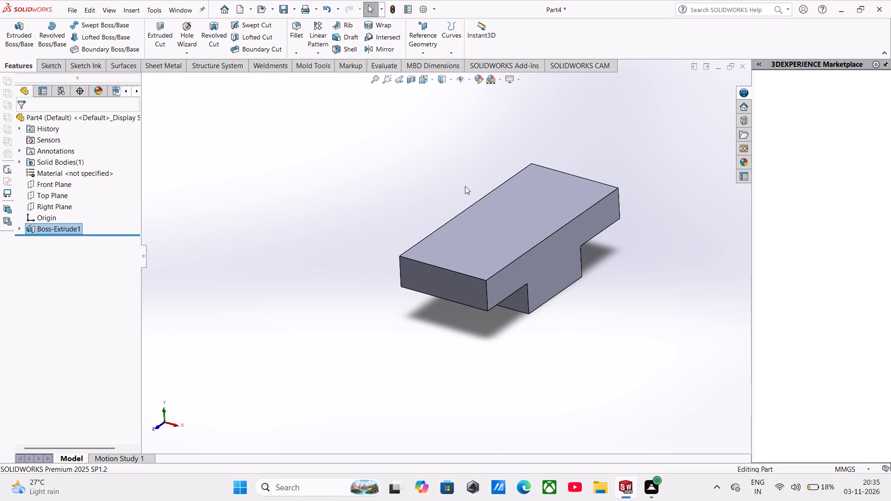
left_click(463, 185)
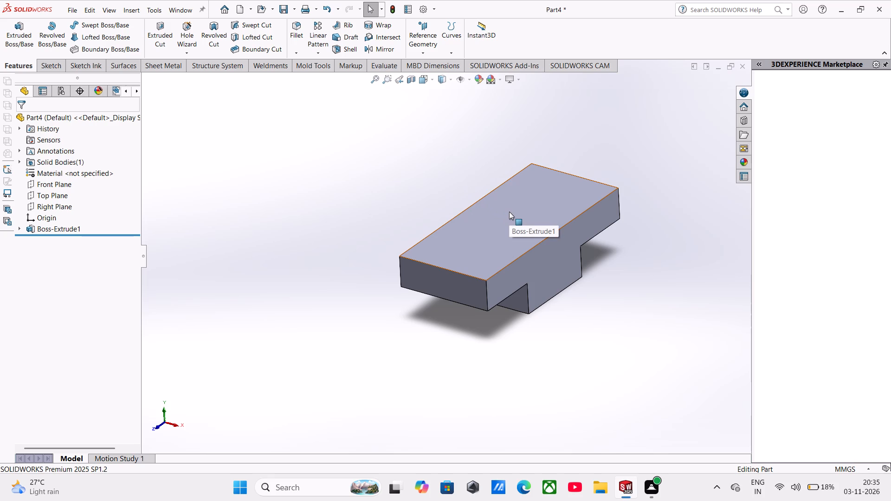
middle_click_drag(535, 248, 520, 213)
scroll(535, 248, "up", 1)
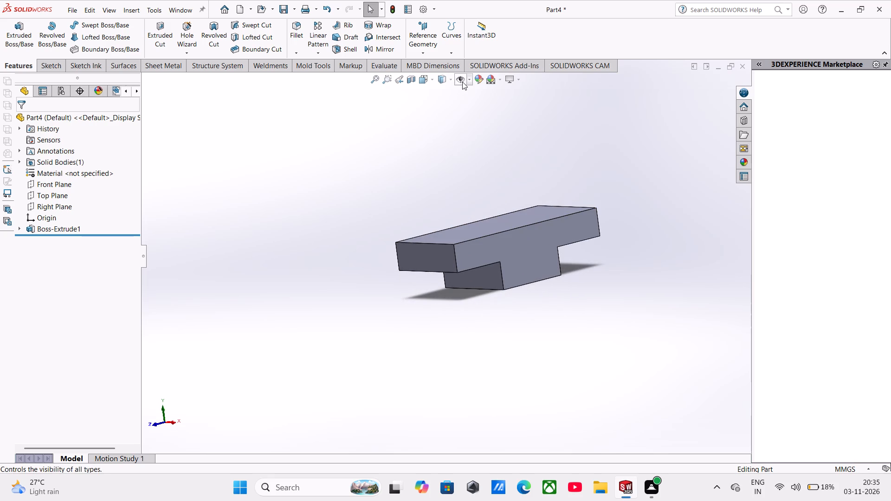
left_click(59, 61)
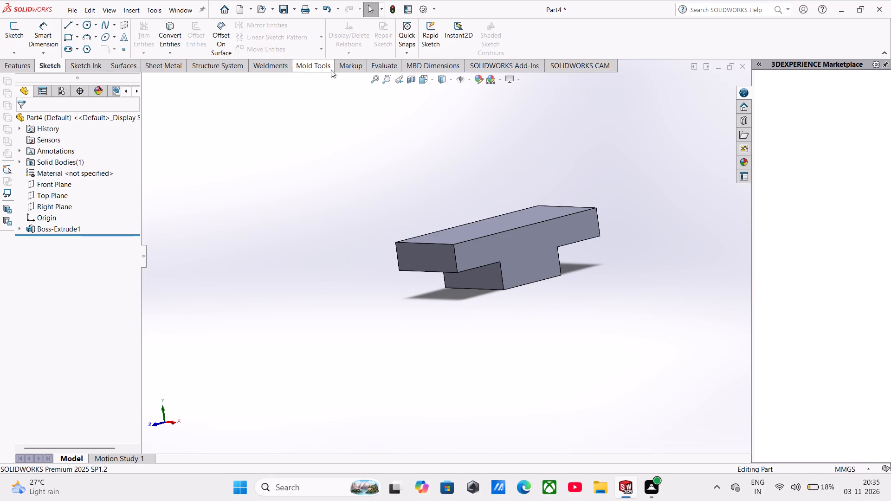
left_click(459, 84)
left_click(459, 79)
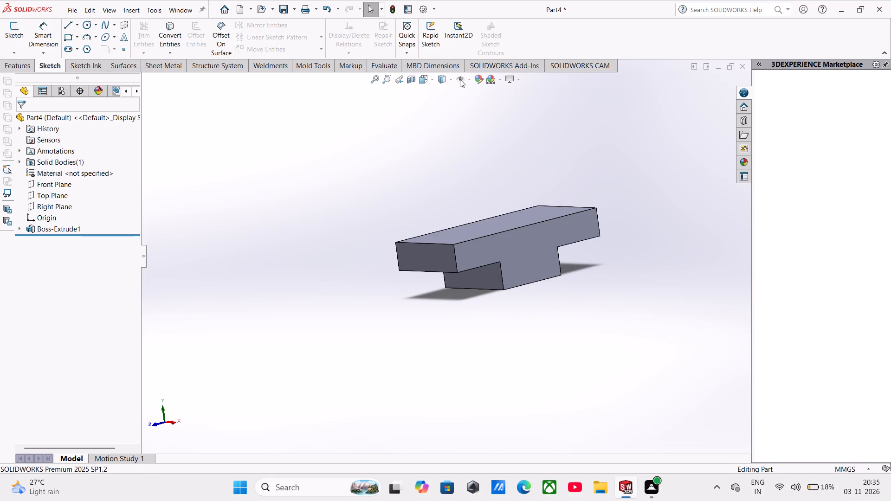
Turn on the display of the reference planes around the T-shaped body.
left_click(460, 79)
left_click(471, 81)
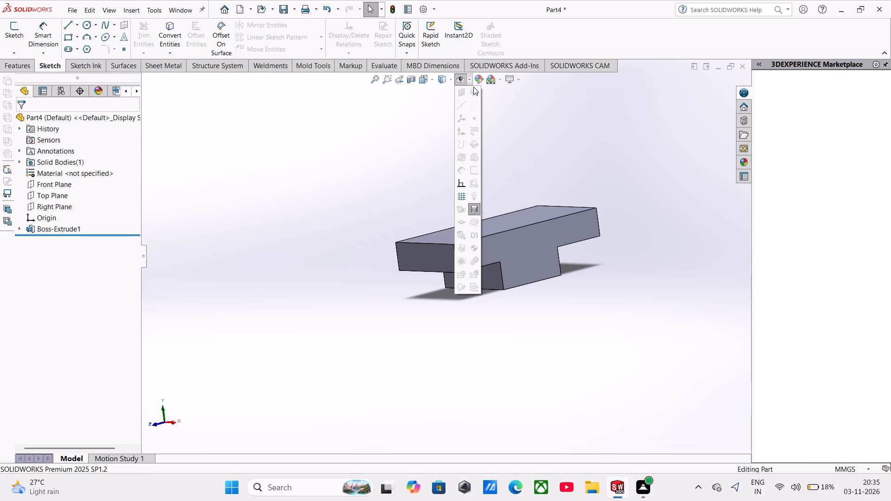
left_click(464, 77)
left_click(458, 77)
left_click(468, 79)
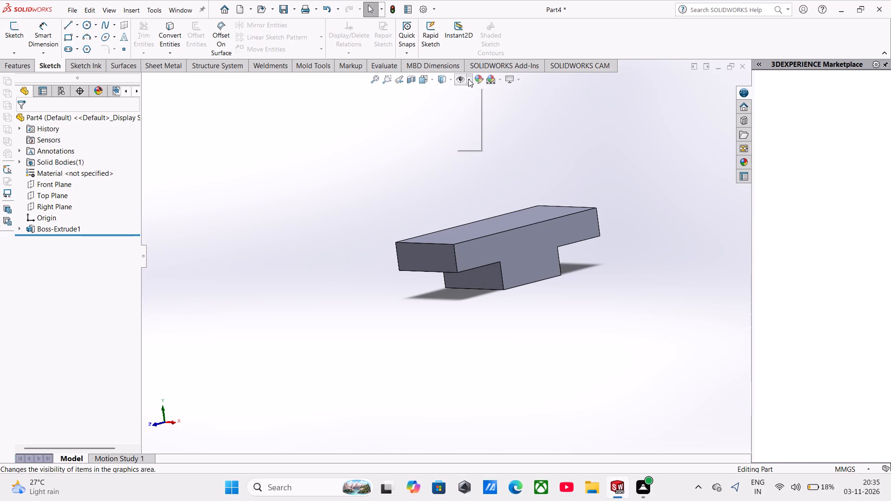
left_click(474, 91)
middle_click_drag(540, 130, 526, 178)
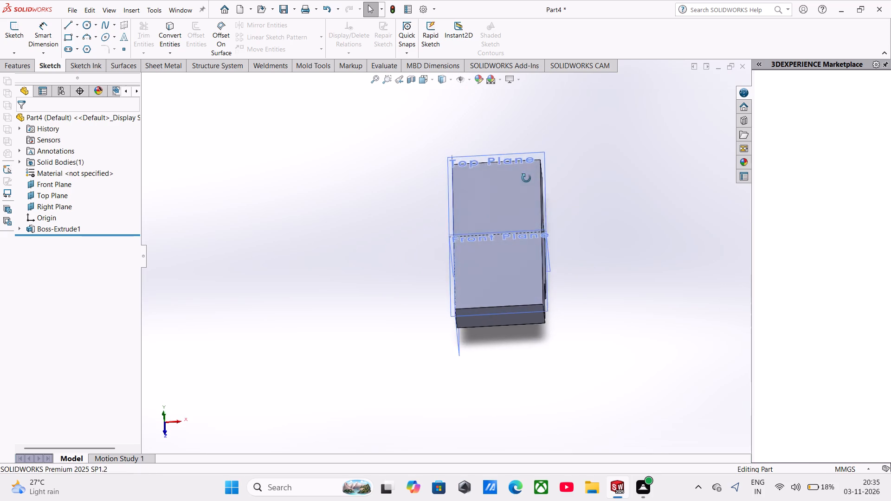
middle_click_drag(526, 178, 412, 98)
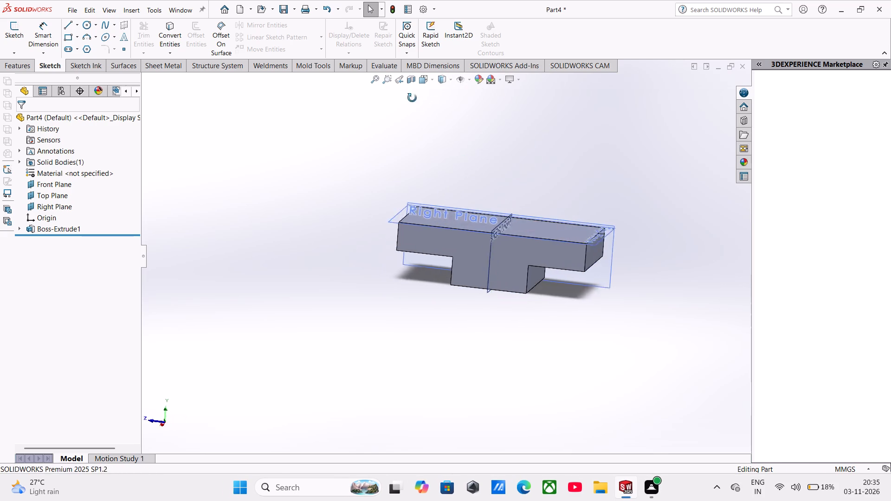
middle_click_drag(412, 98, 365, 101)
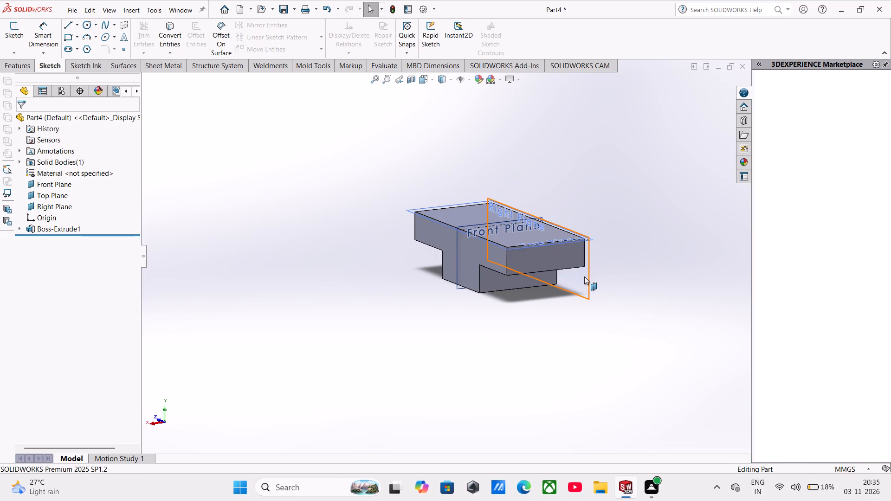
Hide the Right Plane.
left_click(585, 276)
right_click(585, 276)
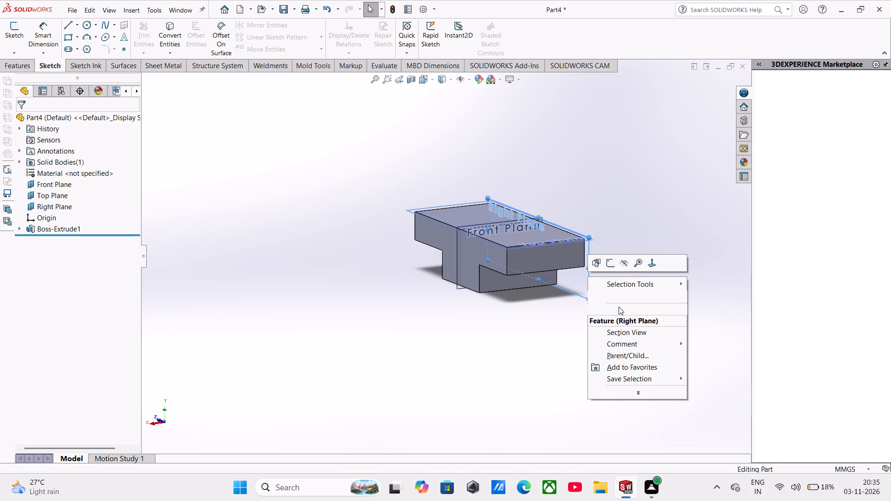
left_click(625, 260)
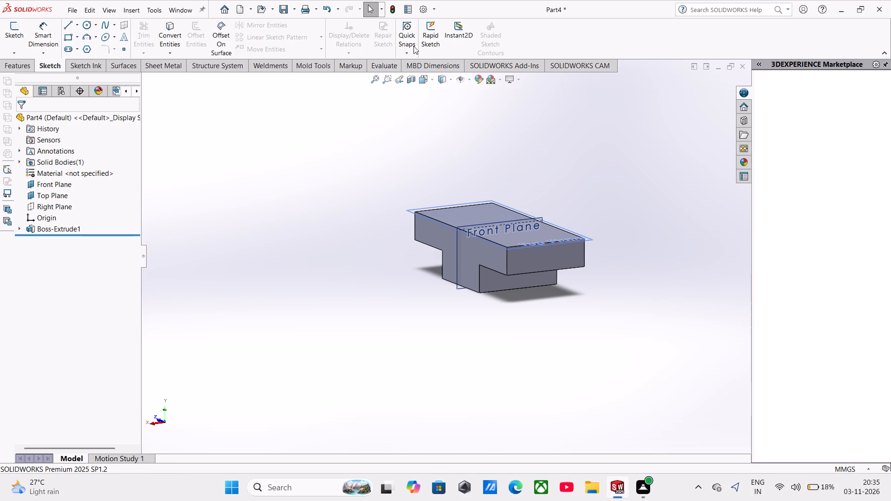
Create a reference plane offset 46/2 (23 mm) from the T-shaped side face, with the offset flipped into the body.
left_click(27, 70)
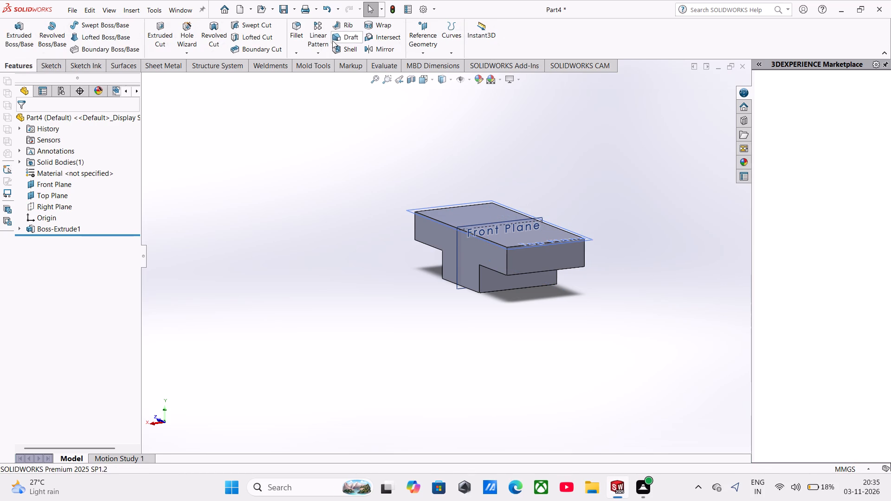
left_click(431, 38)
left_click(433, 59)
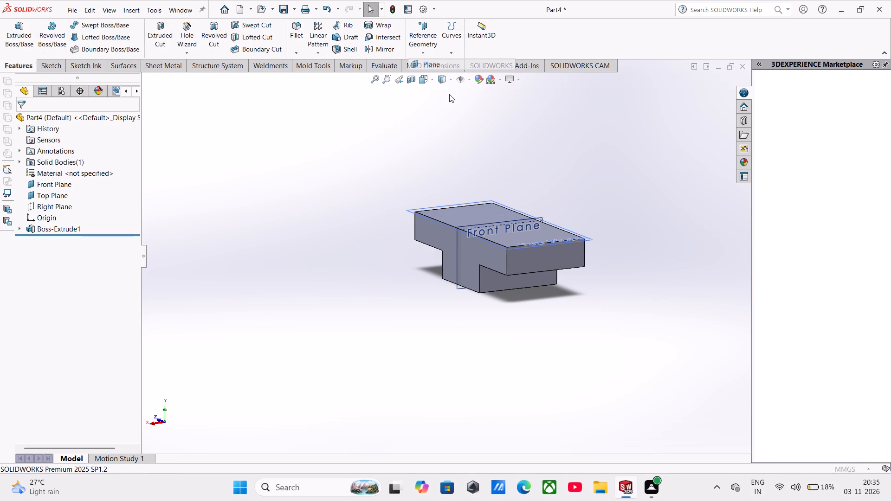
left_click(450, 241)
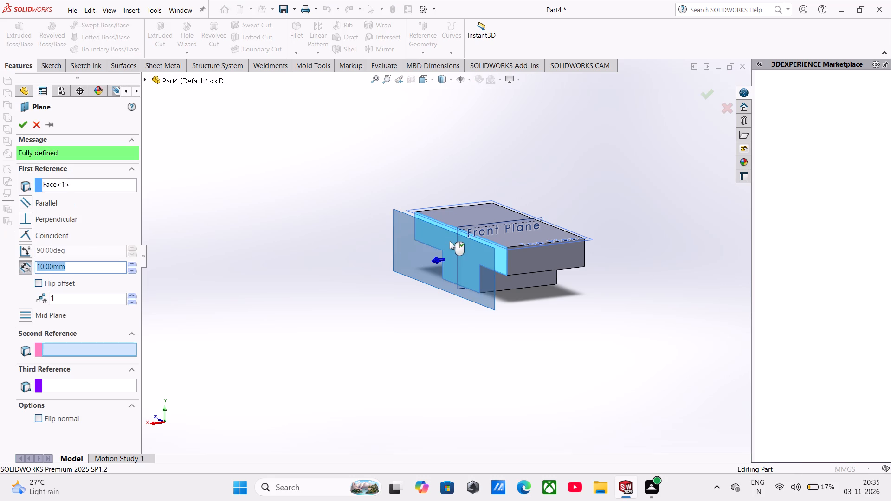
key("0")
key("Return")
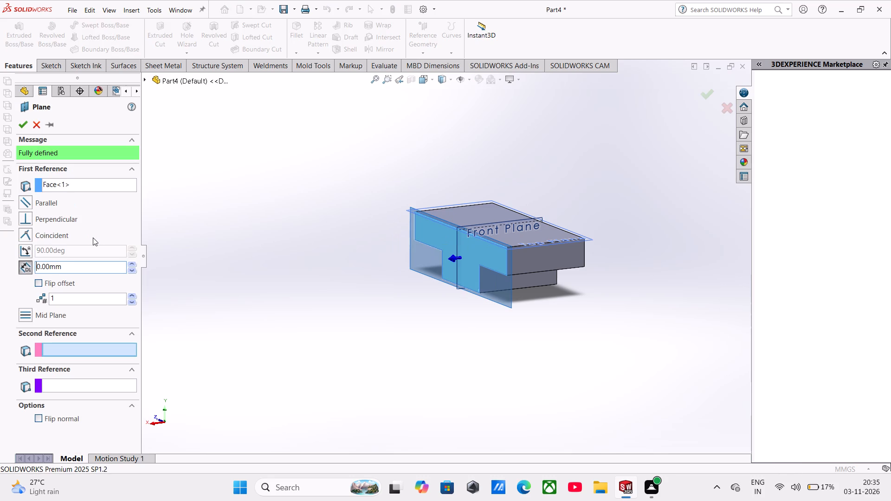
key("4")
key("Delete")
key("Delete")
key("Delete")
key("Delete")
key("Delete")
key("Delete")
key("Delete")
key("Delete")
key("Delete")
key("Delete")
key("Delete")
key("Delete")
key("Delete")
key("Delete")
key("Delete")
type("6/")
key("6")
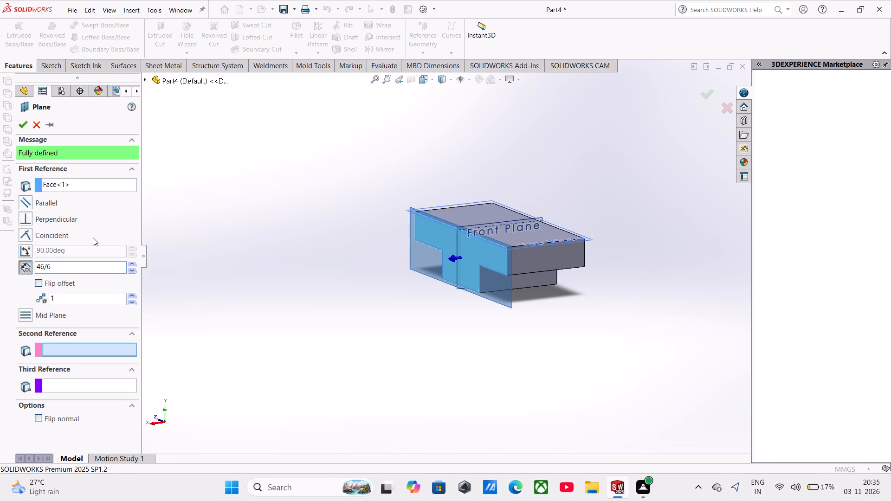
key("Left")
key("Delete")
key("2")
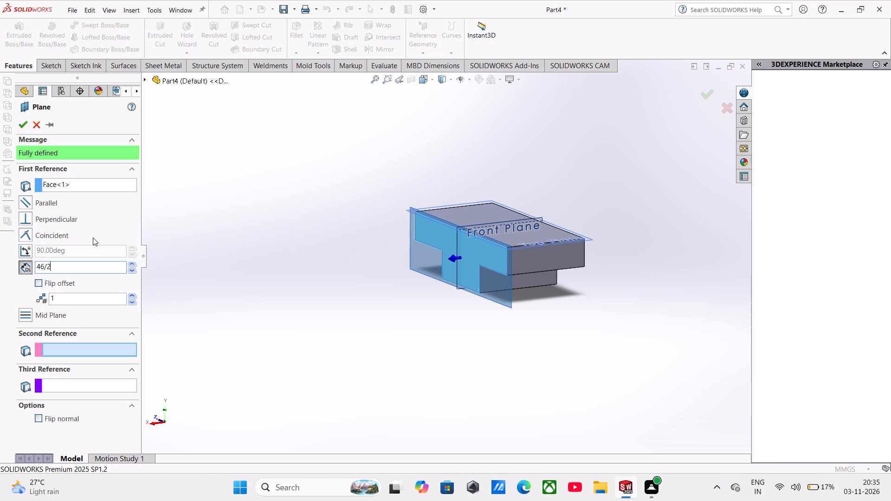
key("Return")
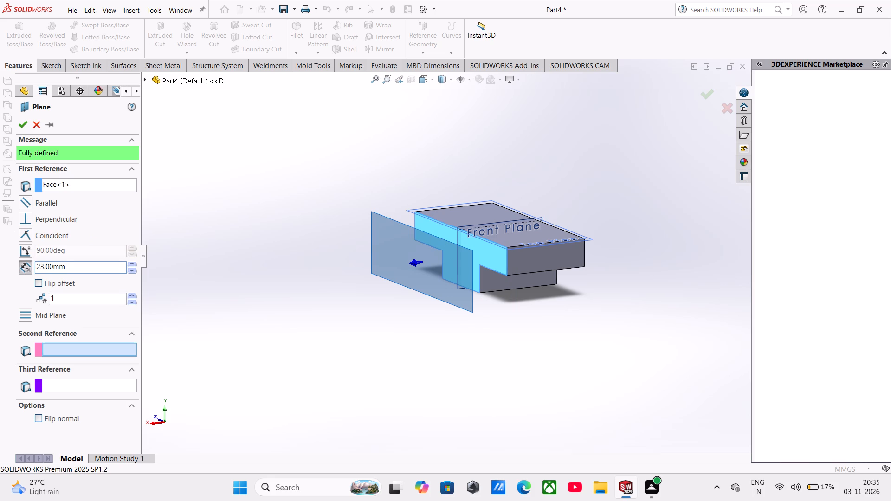
left_click(38, 279)
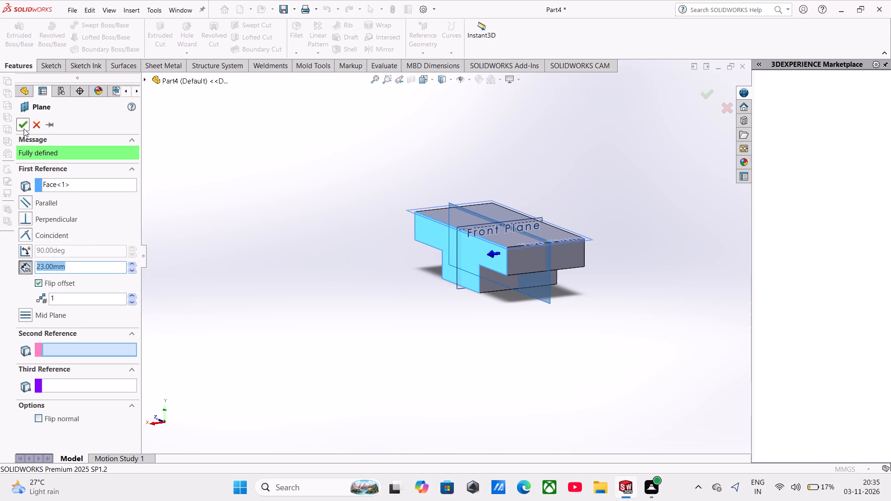
left_click(24, 128)
Start a sketch on the new mid-depth plane and hide the displayed reference planes.
middle_click_drag(401, 245, 423, 271)
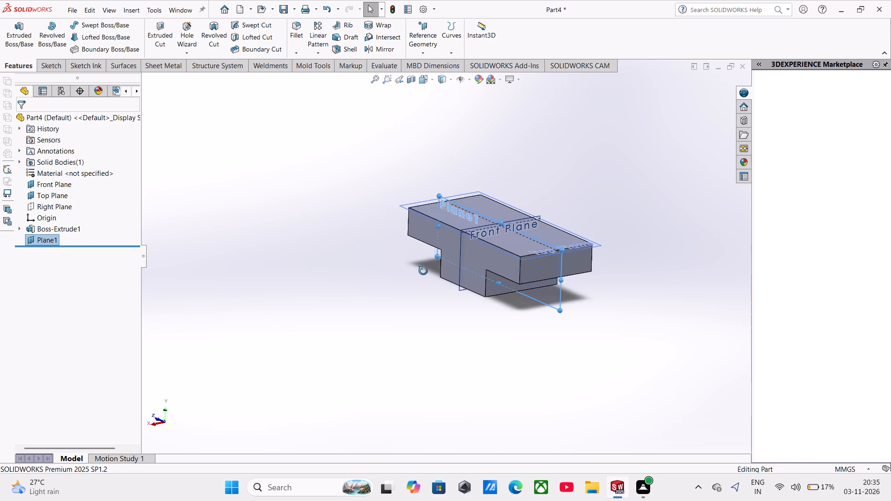
middle_click_drag(423, 271, 415, 236)
left_click(376, 246)
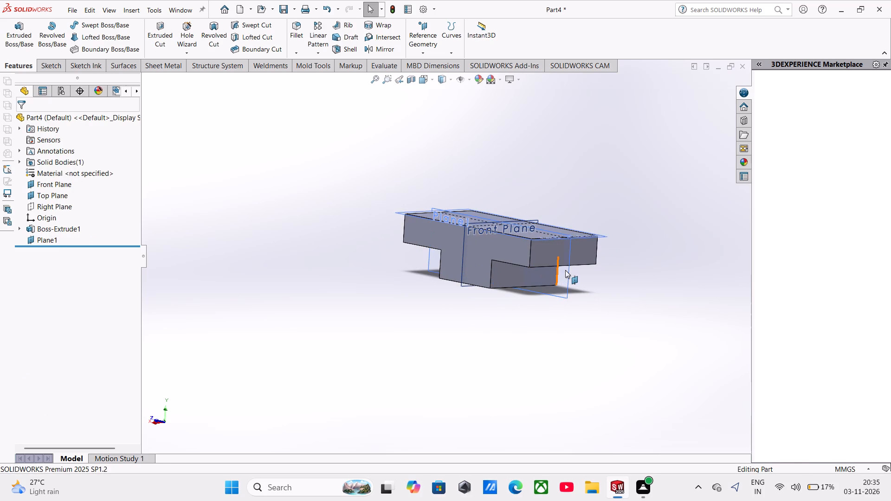
left_click(565, 270)
left_click(611, 239)
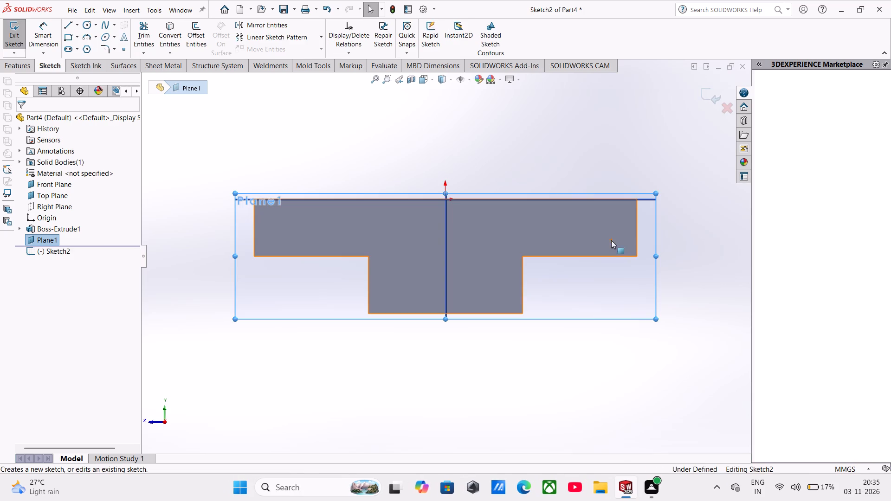
left_click(464, 150)
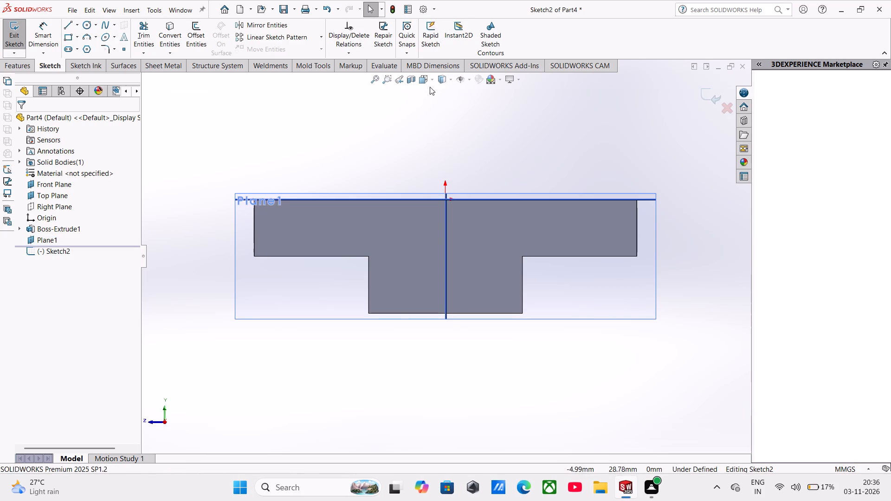
left_click(458, 80)
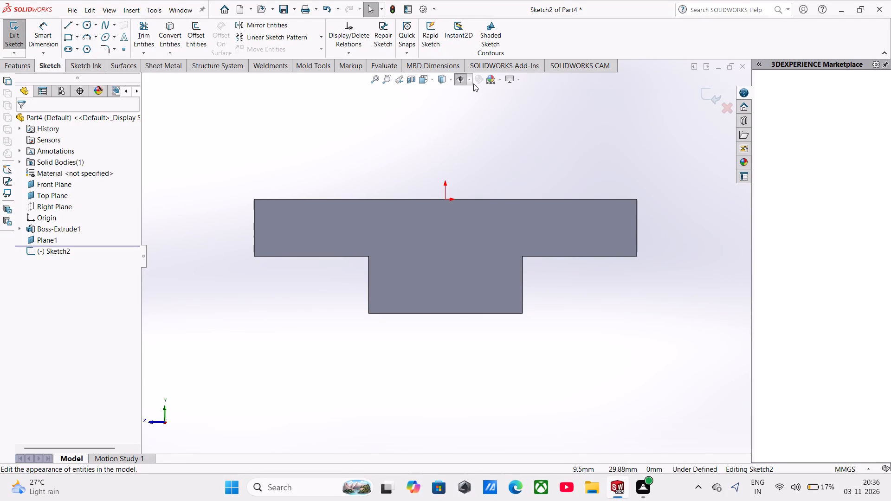
Draw a vertical line up from the bottom edge's midpoint through the origin and dimension it to 55 mm.
left_click(70, 24)
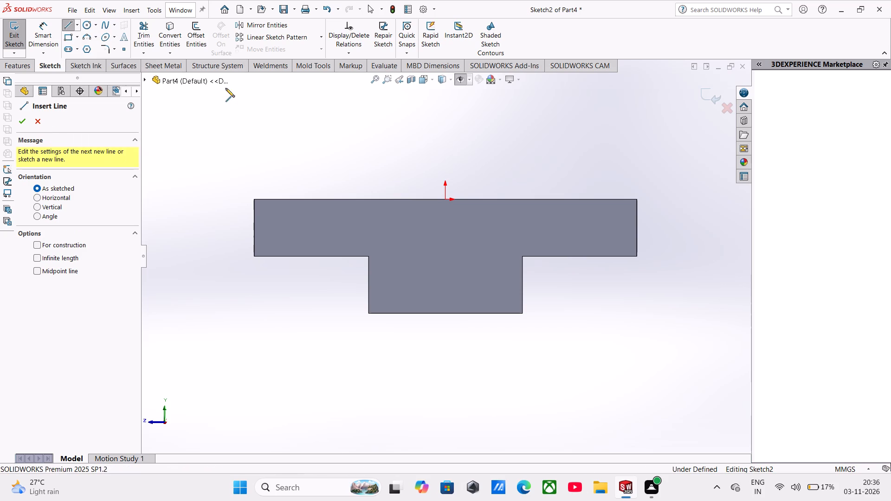
left_click(446, 312)
left_click(447, 168)
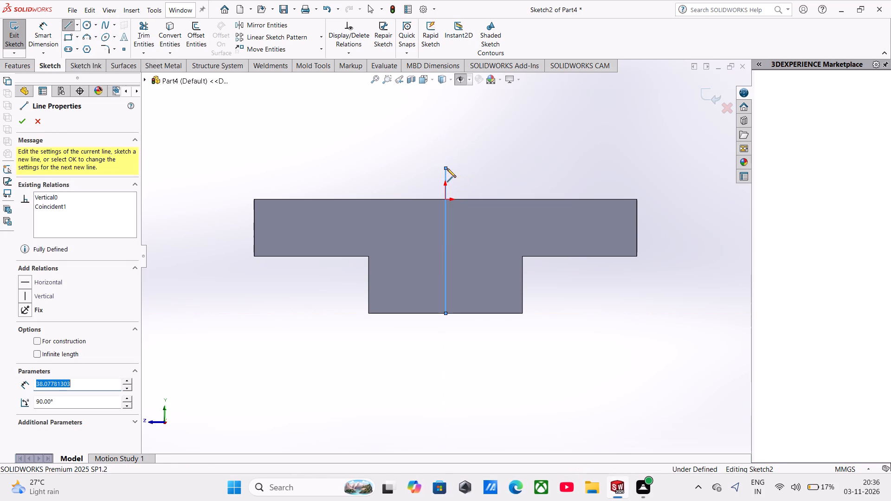
left_click(46, 33)
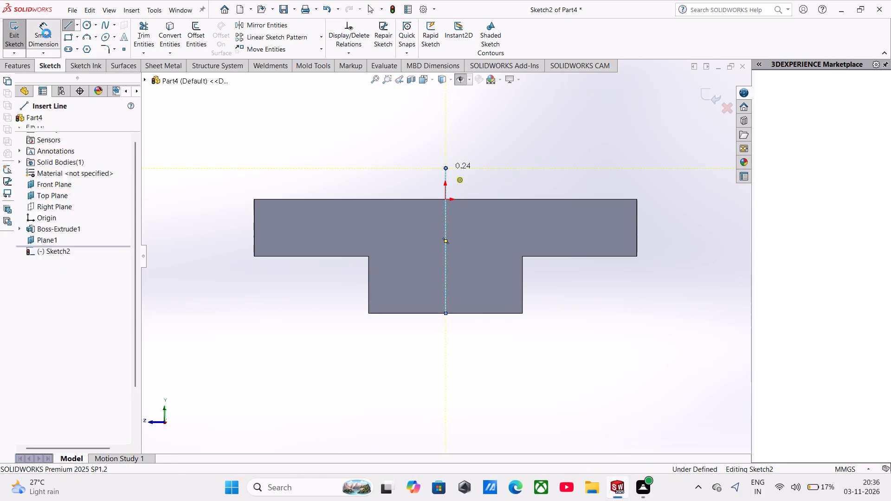
left_click(446, 228)
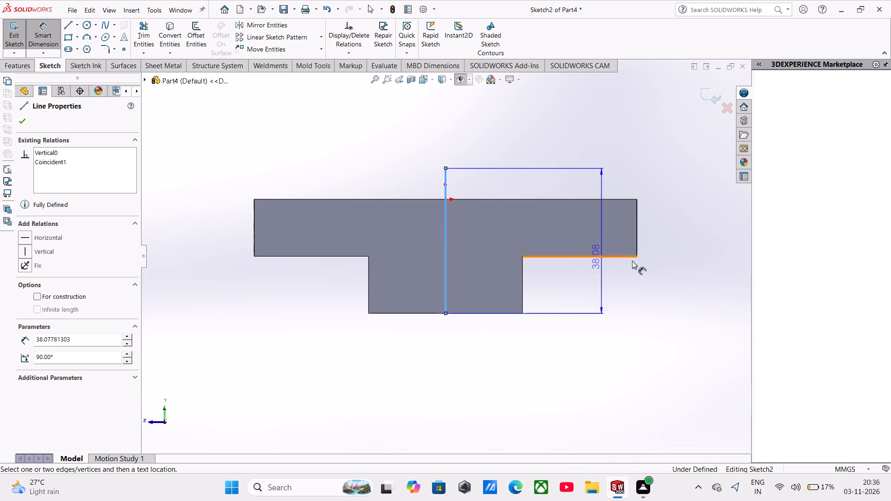
left_click(670, 268)
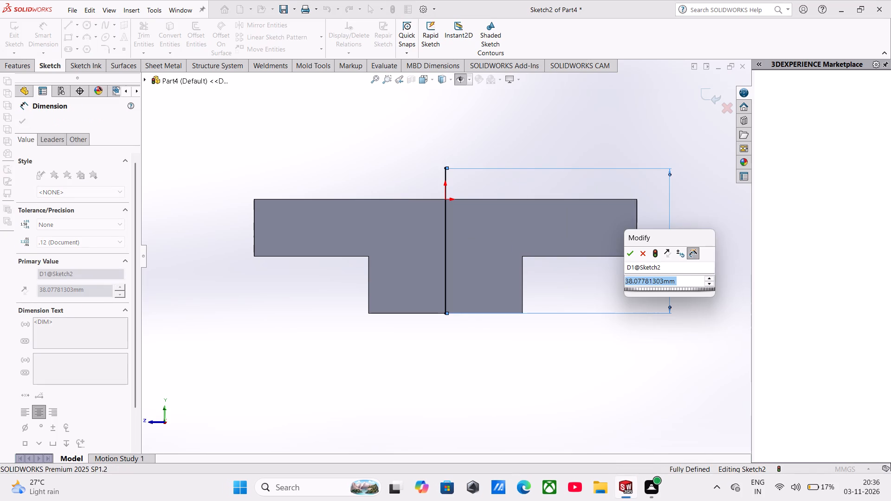
type("55")
key("Return")
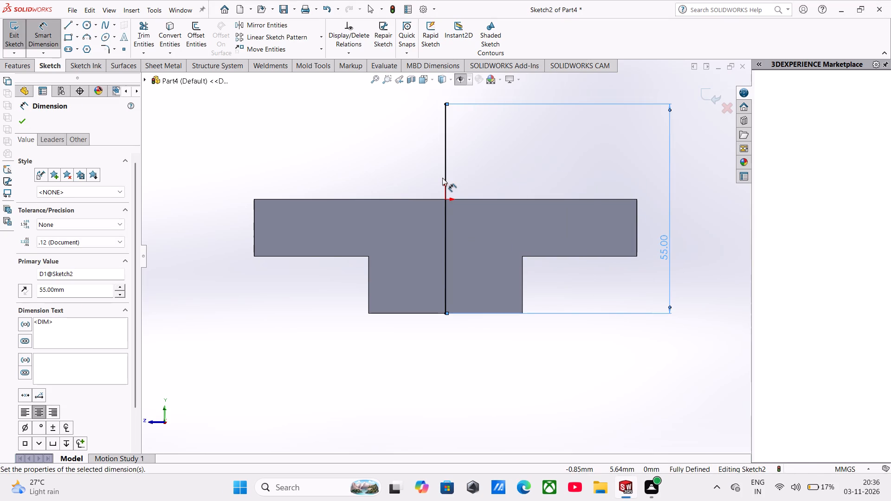
Convert the T-shaped body's top edge into a line of the current sketch.
scroll(442, 178, "up", 3)
middle_click_drag(442, 178, 444, 193)
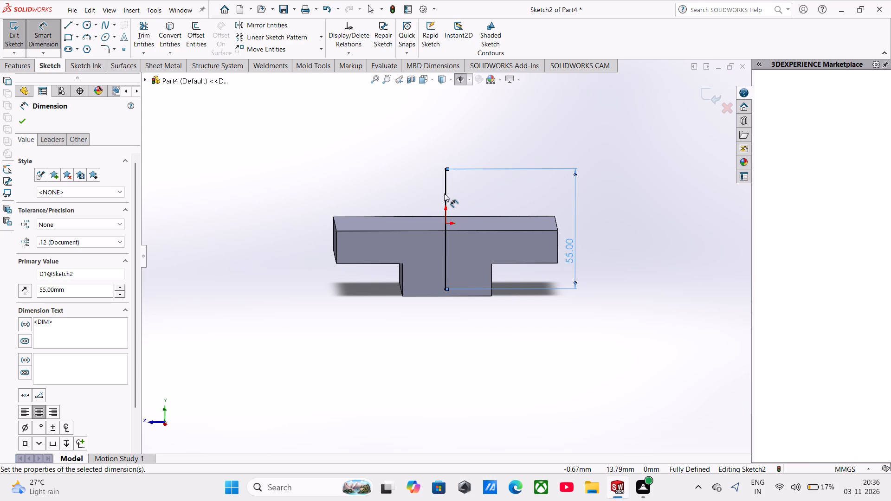
middle_click_drag(444, 193, 444, 183)
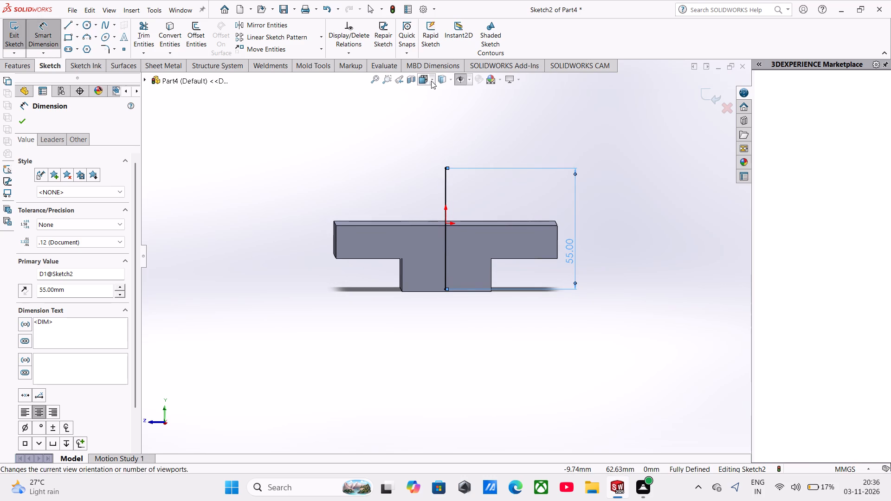
left_click(431, 81)
left_click(345, 338)
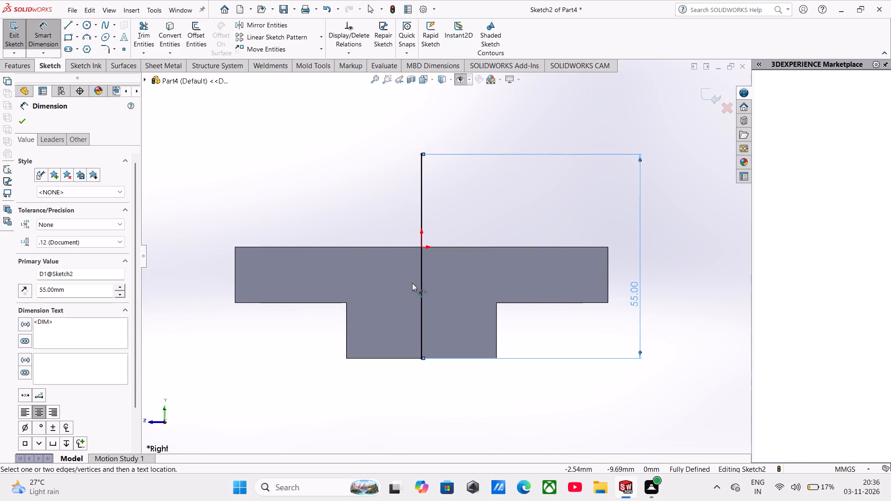
scroll(413, 283, "down", 1)
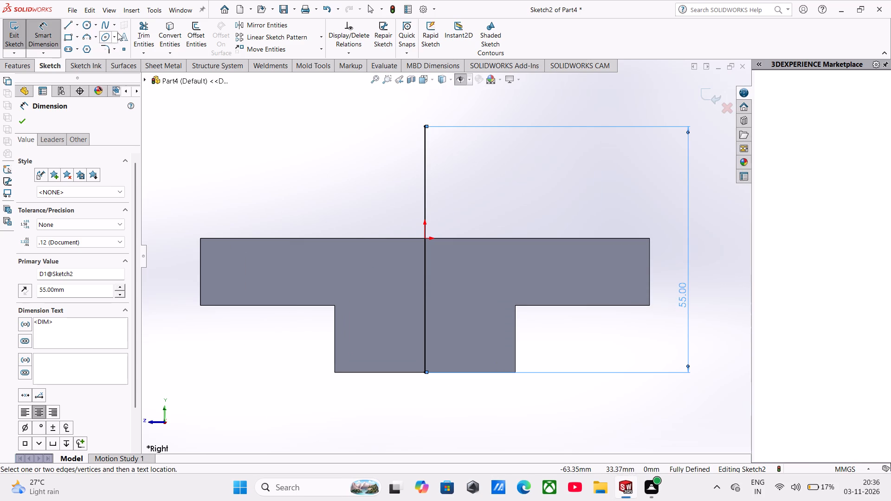
left_click(137, 33)
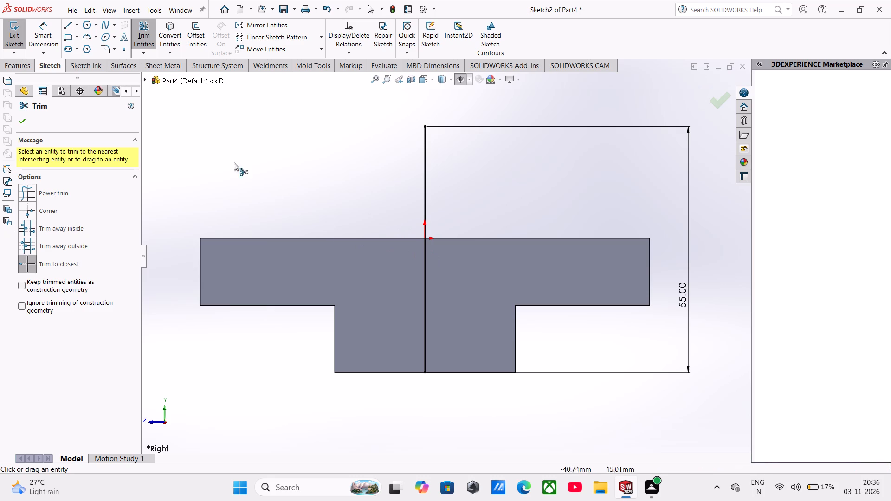
left_click(170, 46)
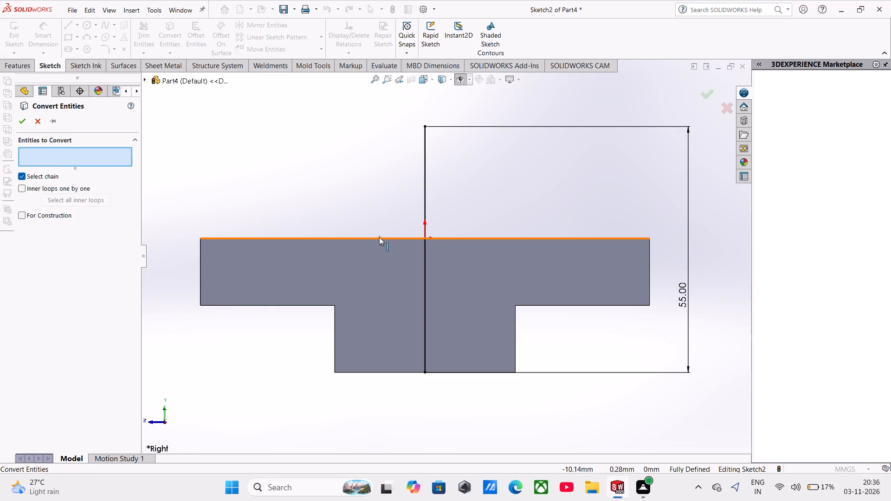
left_click(379, 238)
left_click(24, 117)
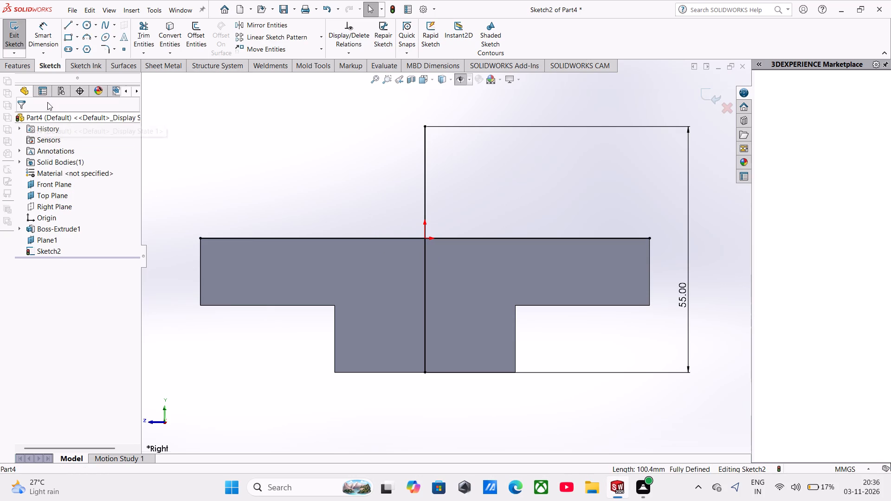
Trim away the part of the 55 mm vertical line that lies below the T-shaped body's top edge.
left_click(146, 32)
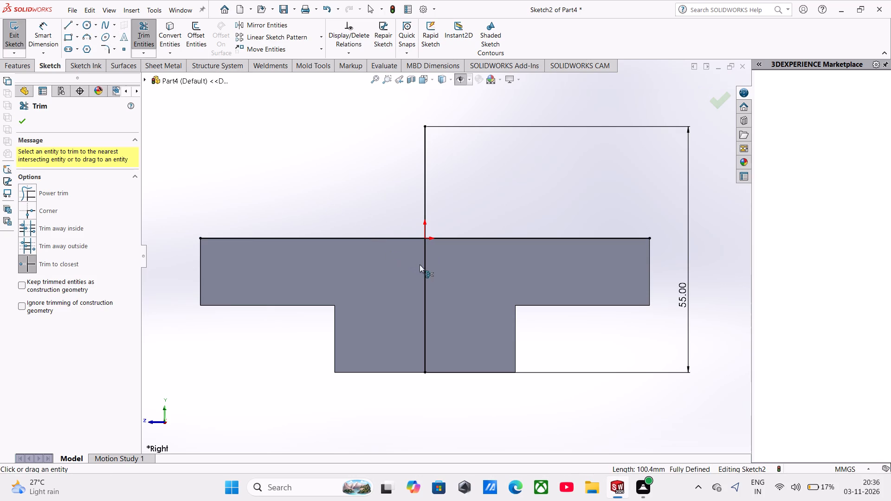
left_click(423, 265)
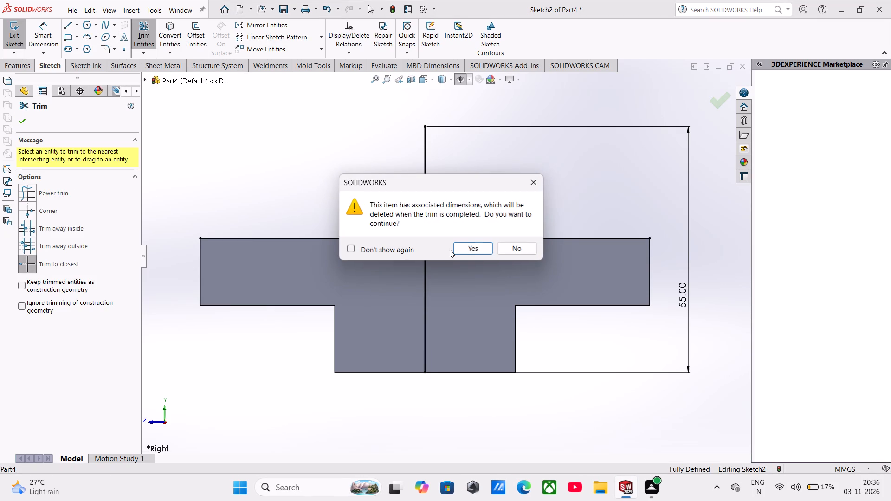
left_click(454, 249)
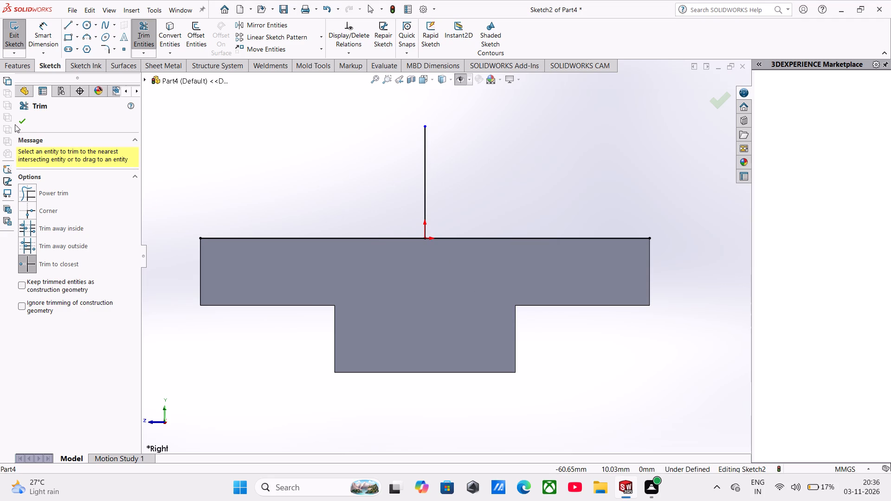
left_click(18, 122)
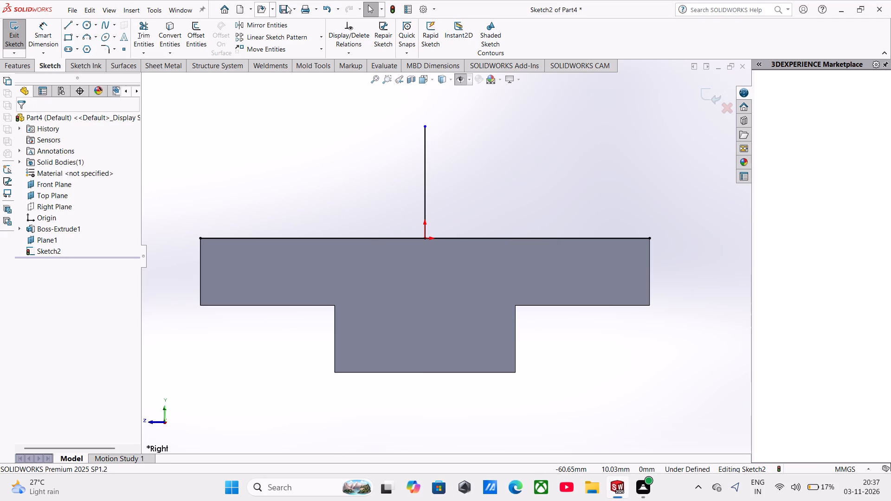
Trim away the entire remaining vertical line and the converted top-edge line from the sketch.
left_click(201, 33)
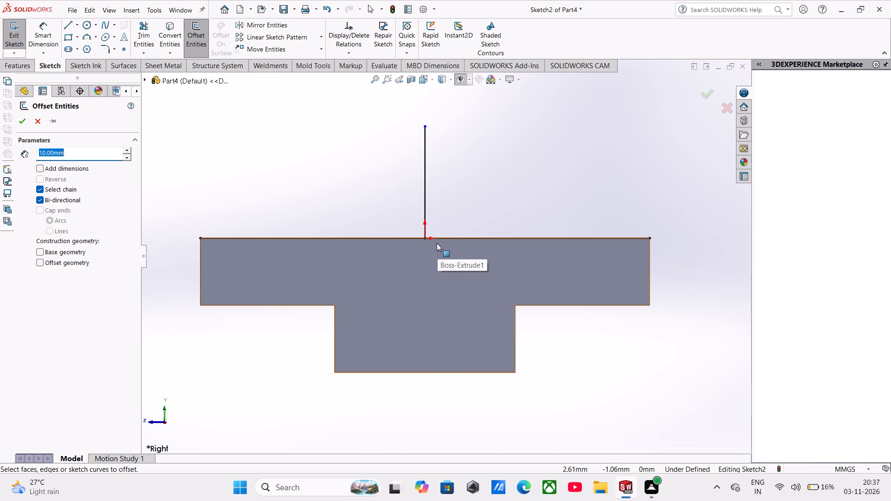
left_click(423, 214)
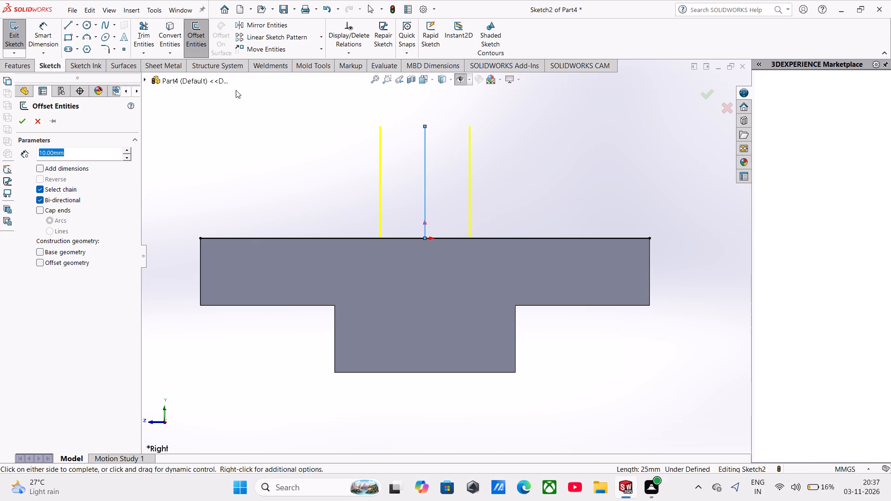
left_click(143, 38)
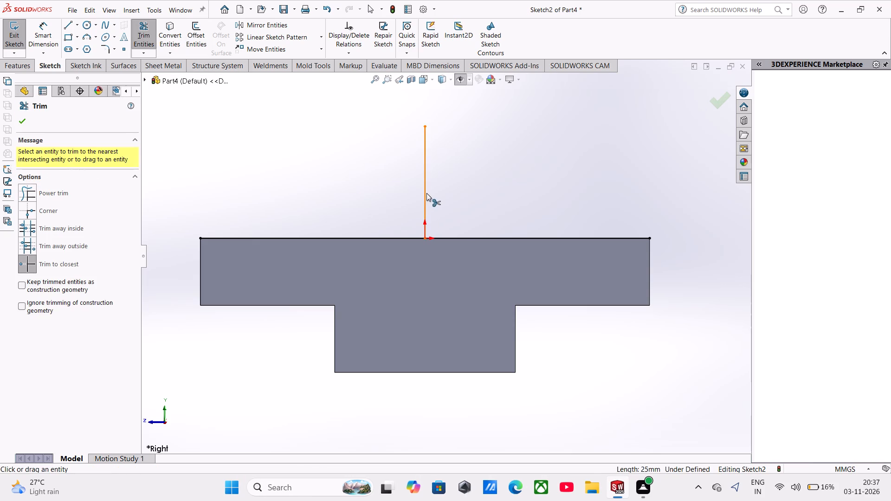
left_click(426, 193)
left_click(443, 238)
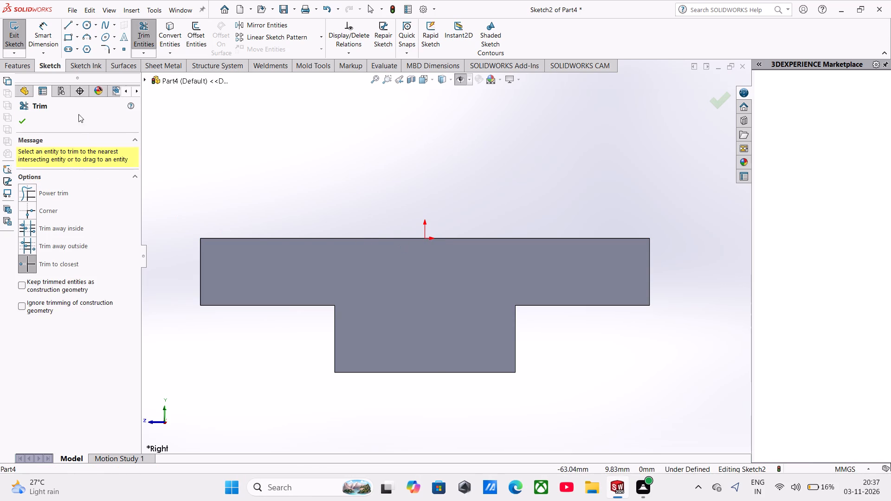
Draw a horizontal line along the body's top edge from its right-hand corner and dimension it to 40 mm.
left_click(66, 25)
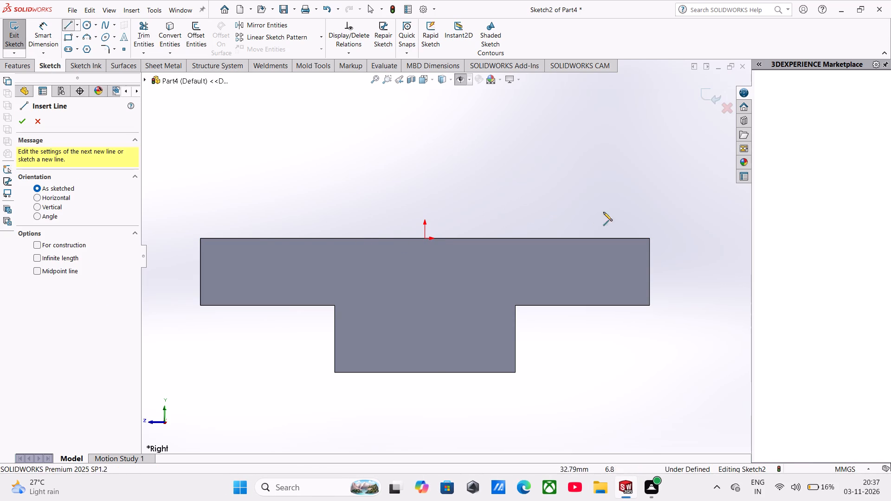
left_click(649, 239)
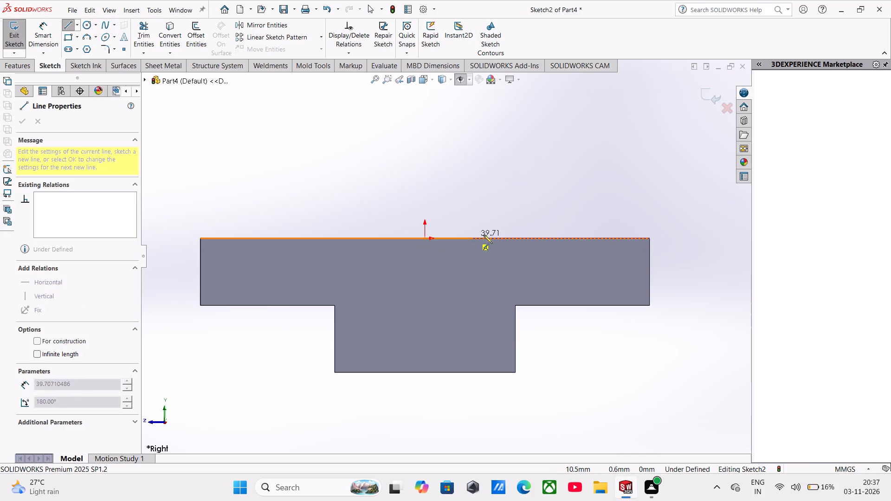
left_click(481, 238)
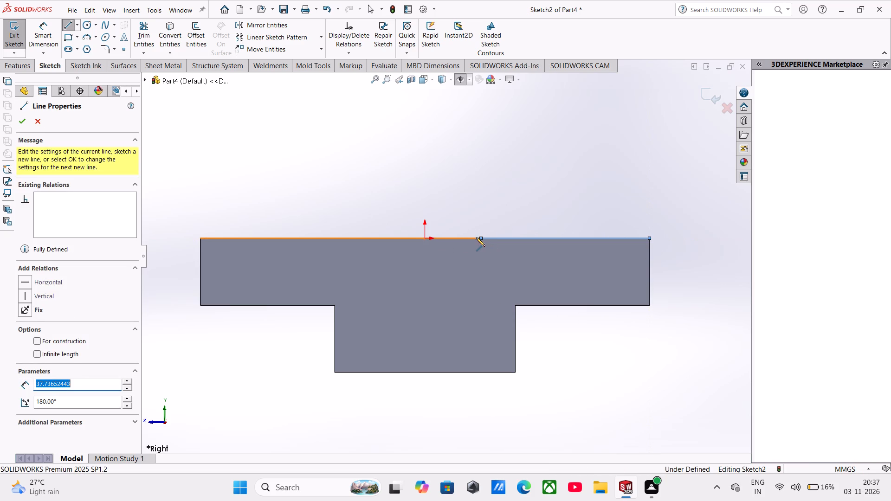
left_click(59, 35)
left_click(549, 238)
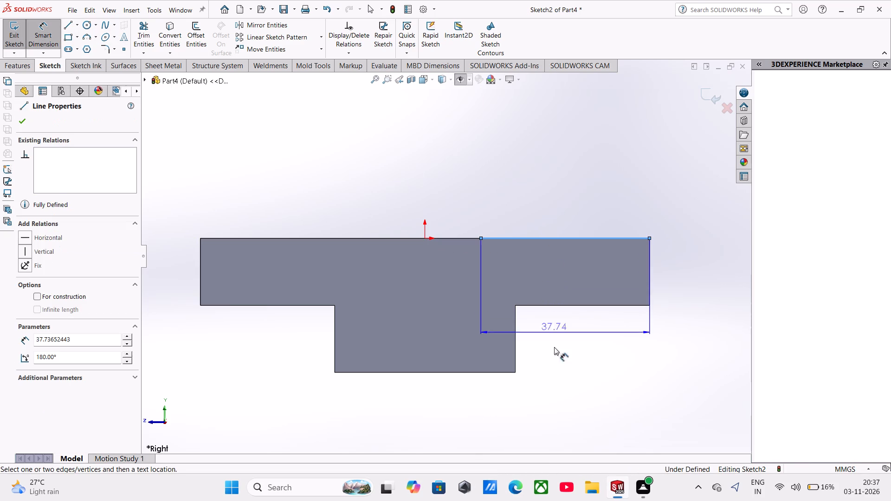
left_click(554, 357)
type("40")
key("Return")
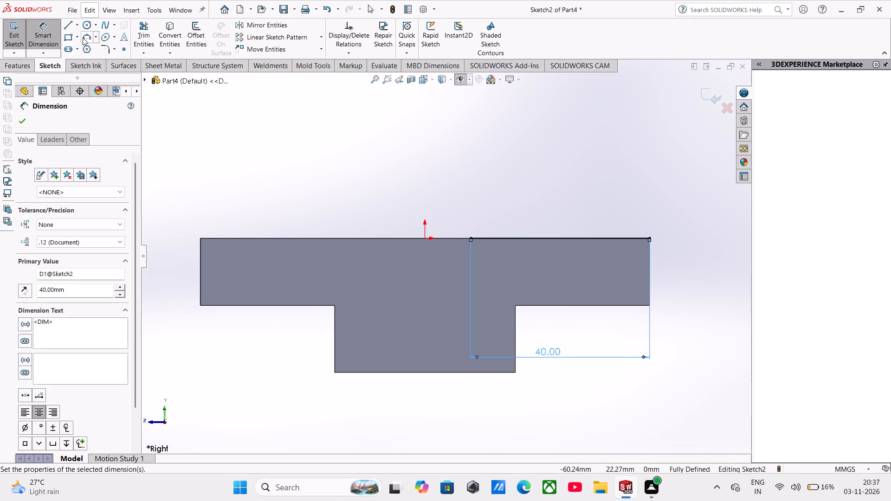
Draw a vertical line from the body's bottom edge up through the 40 mm line's inner end and dimension it to 55 mm.
left_click(74, 29)
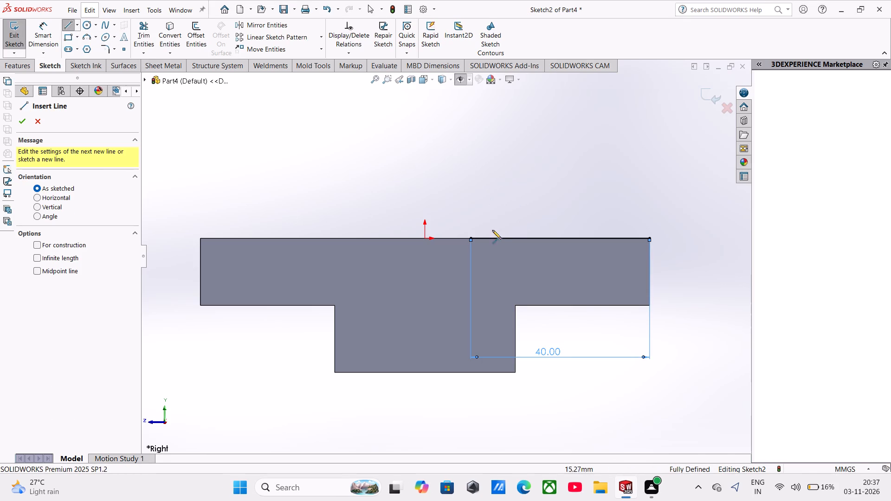
left_click(469, 372)
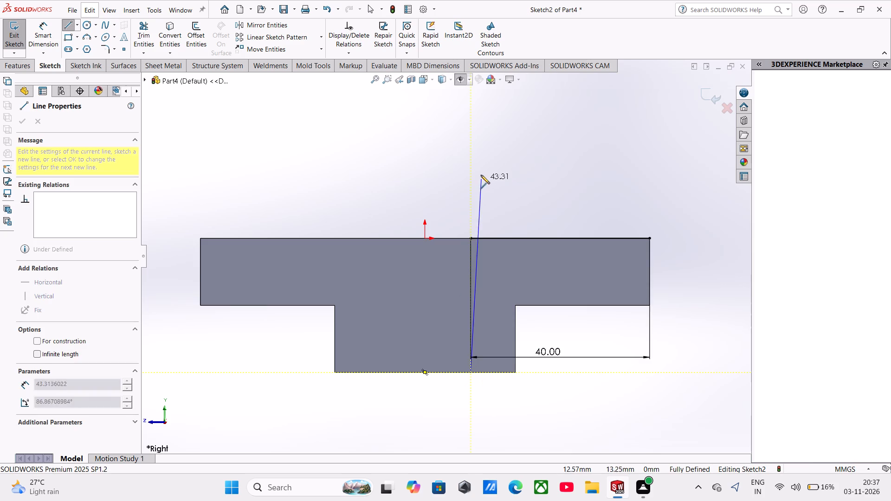
left_click(473, 156)
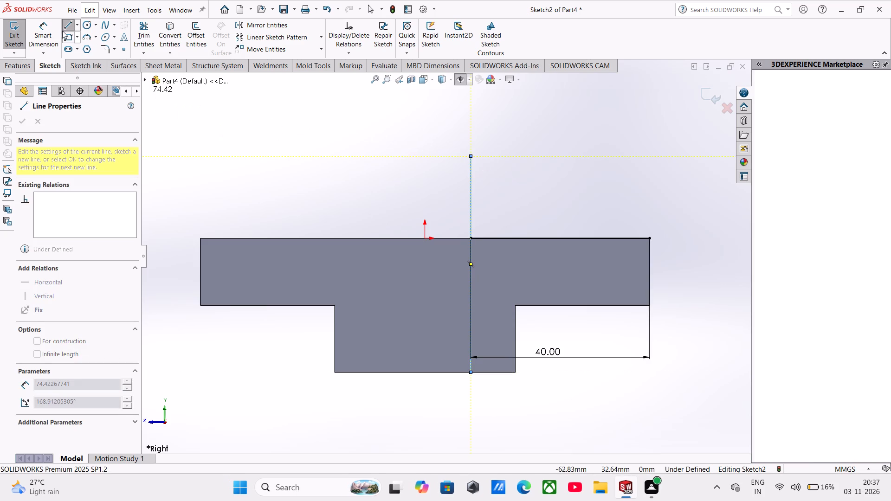
left_click(47, 33)
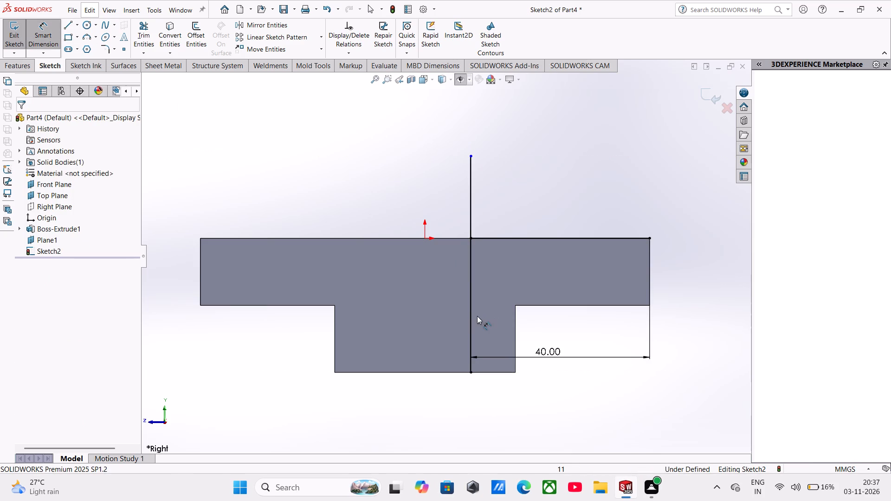
left_click(472, 318)
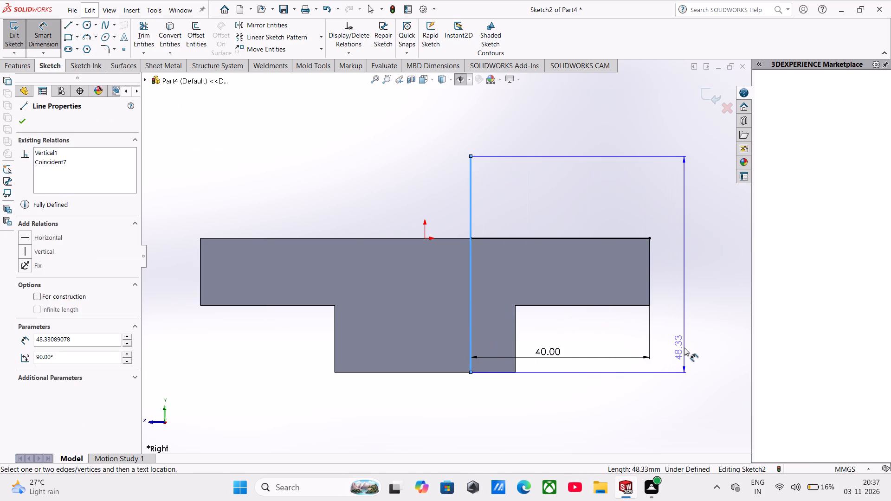
left_click(684, 347)
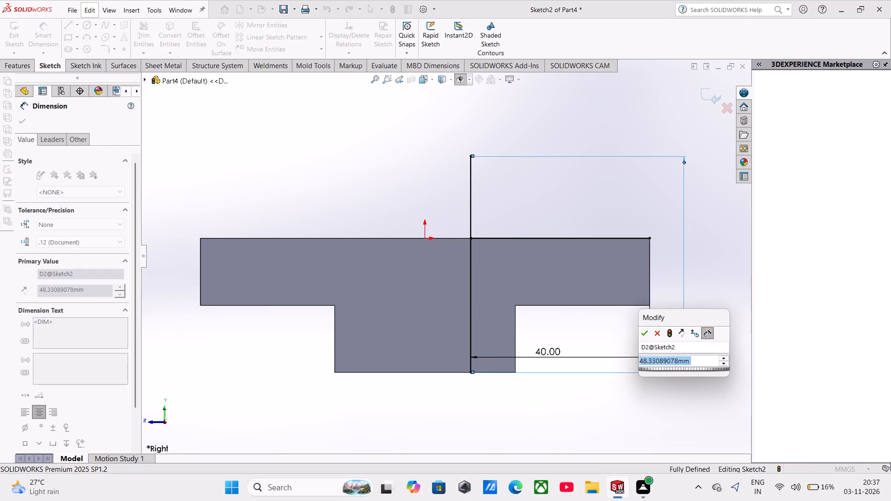
type("55")
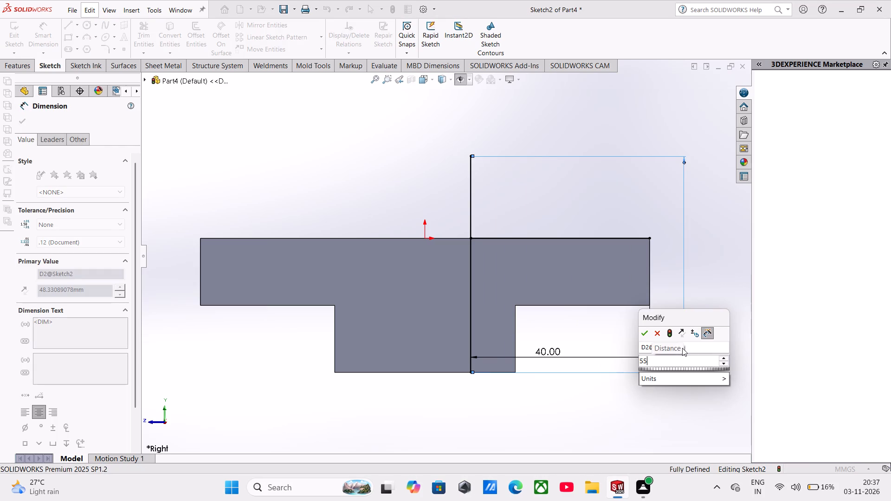
key("Return")
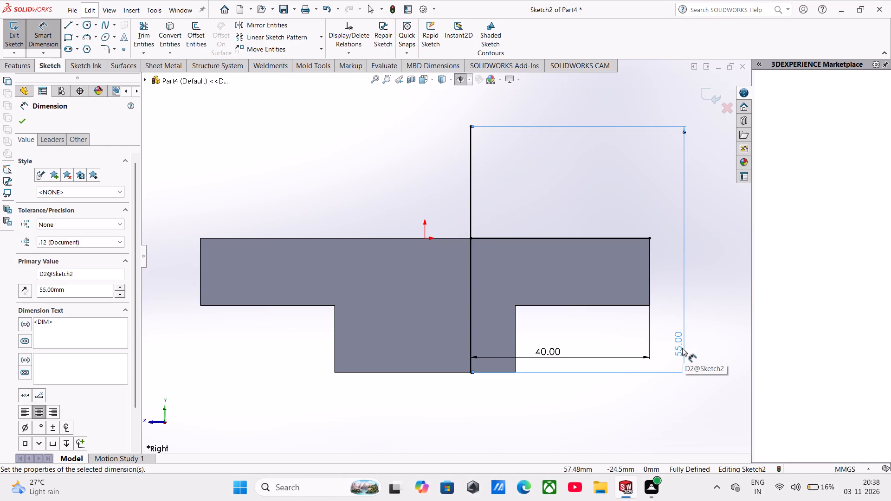
Trim away the vertical line's portion below the top edge and the 40 mm horizontal line.
left_click(151, 40)
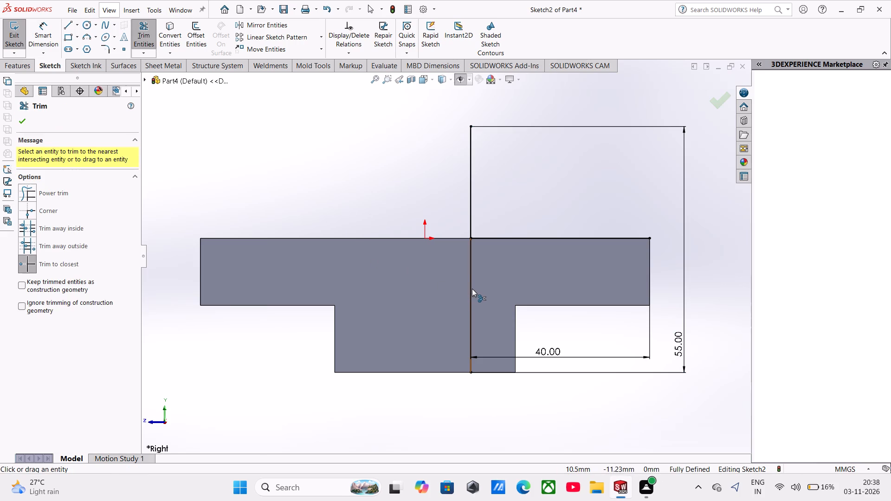
scroll(469, 273, "down", 6)
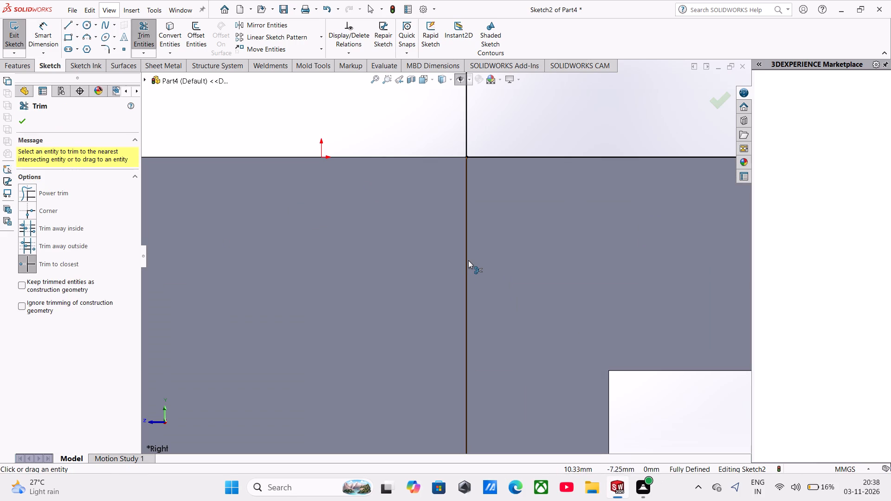
left_click(466, 261)
left_click(467, 250)
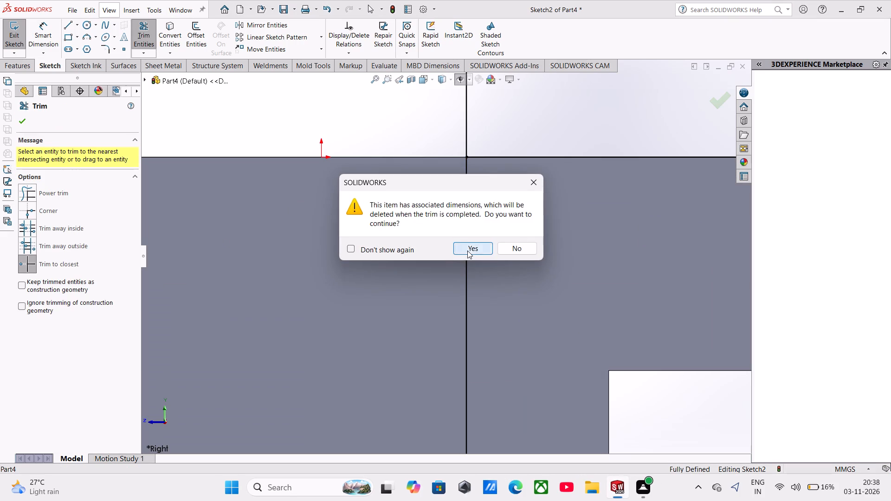
scroll(467, 249, "up", 7)
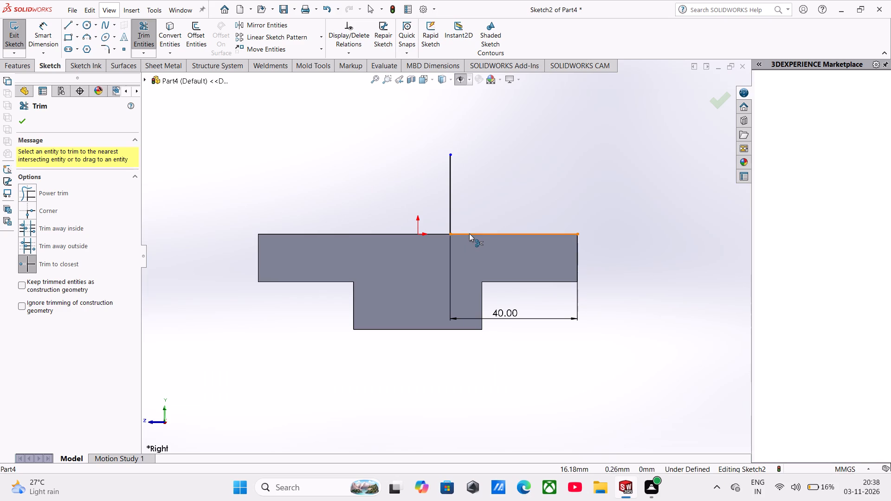
left_click(469, 233)
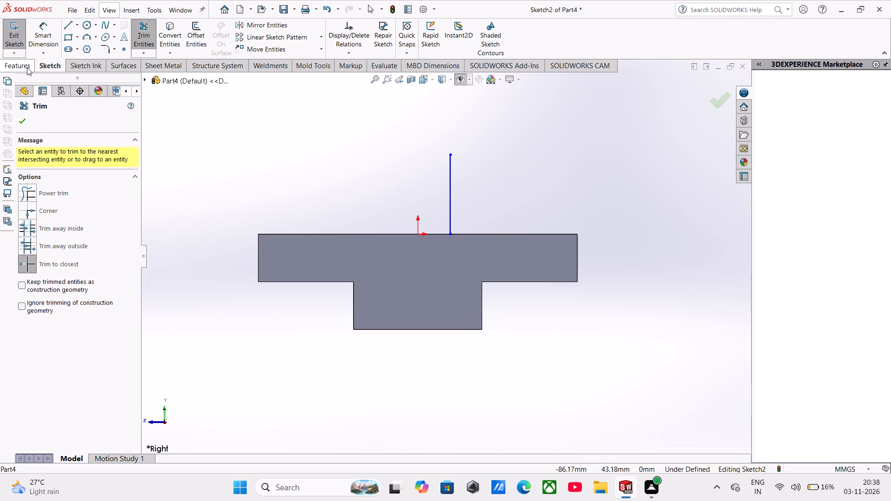
Offset the remaining vertical line by 5 mm in both directions.
left_click(190, 44)
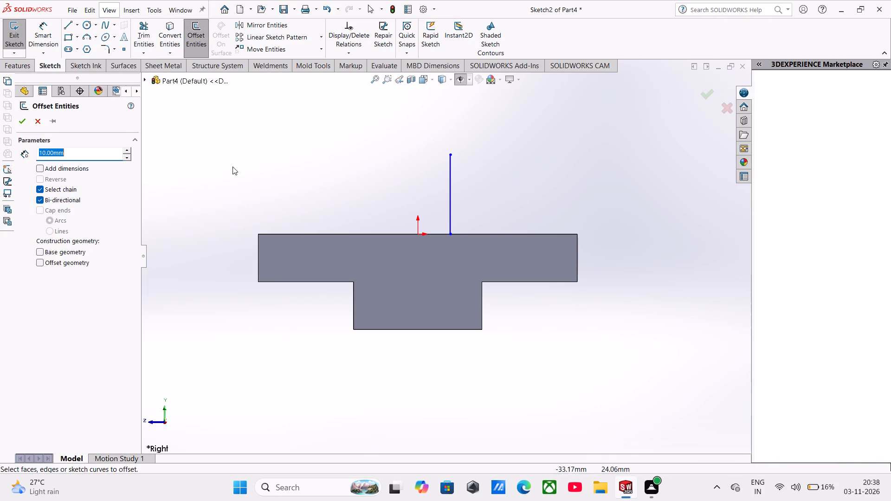
key("5")
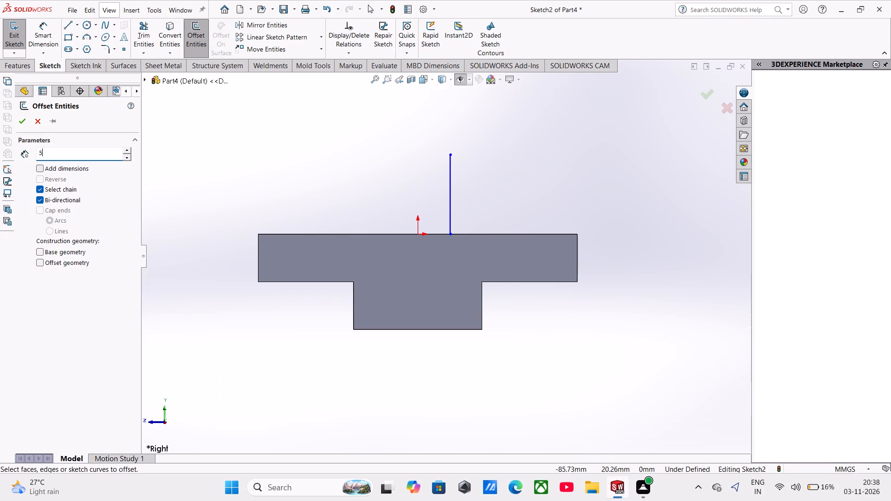
key("Return")
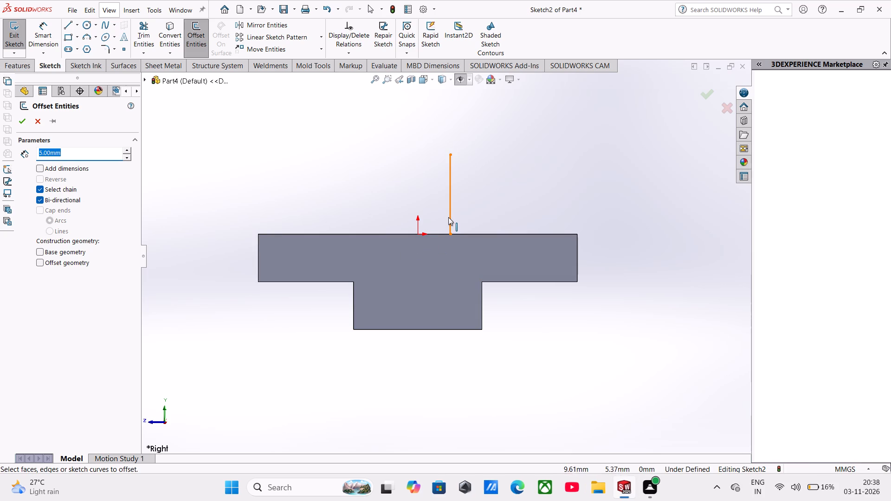
left_click(448, 217)
left_click(28, 125)
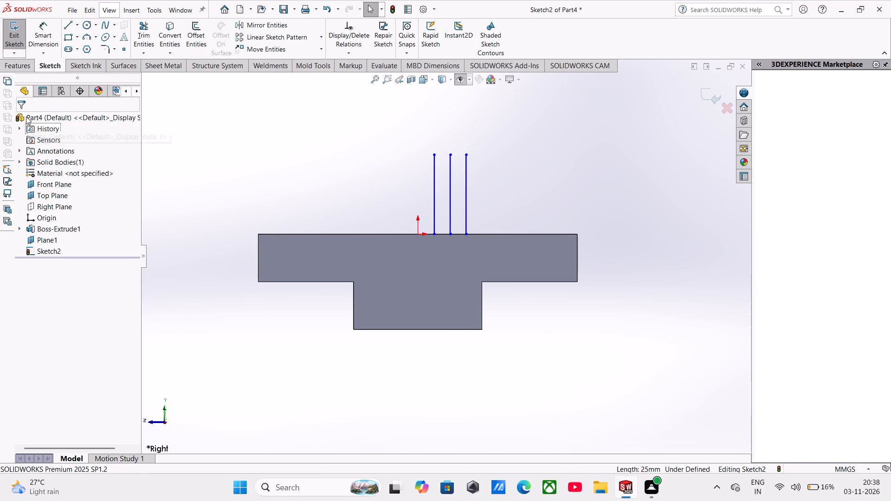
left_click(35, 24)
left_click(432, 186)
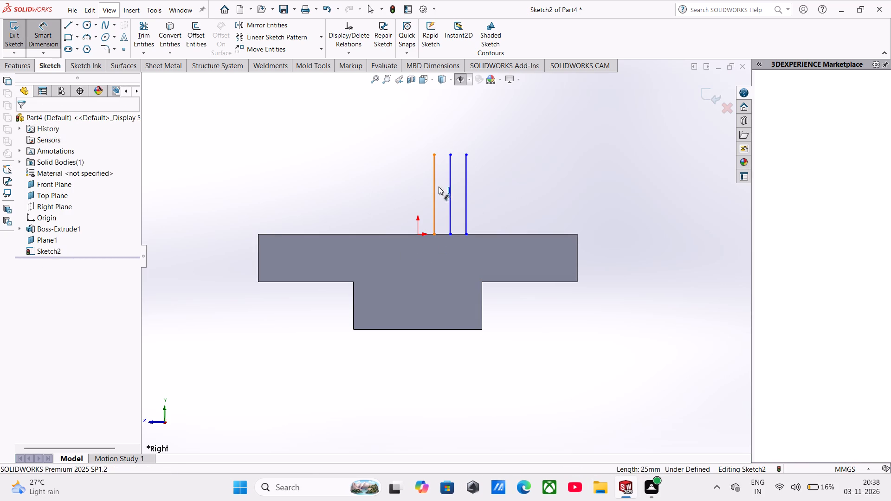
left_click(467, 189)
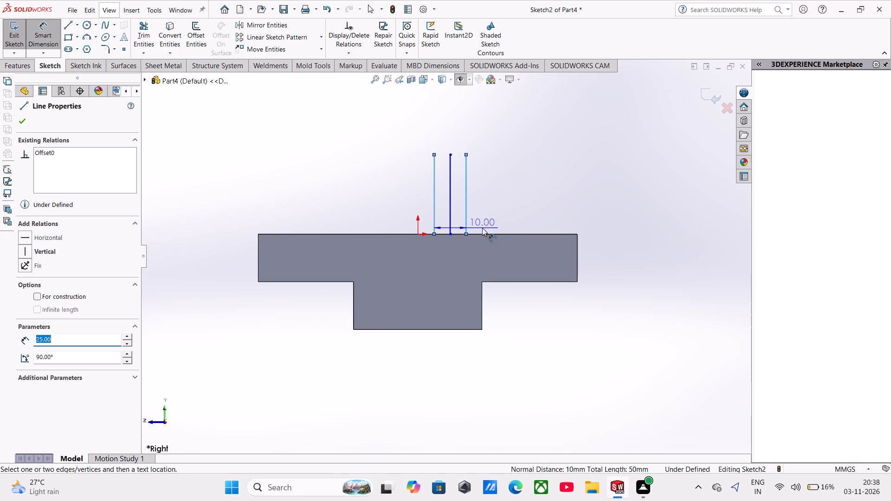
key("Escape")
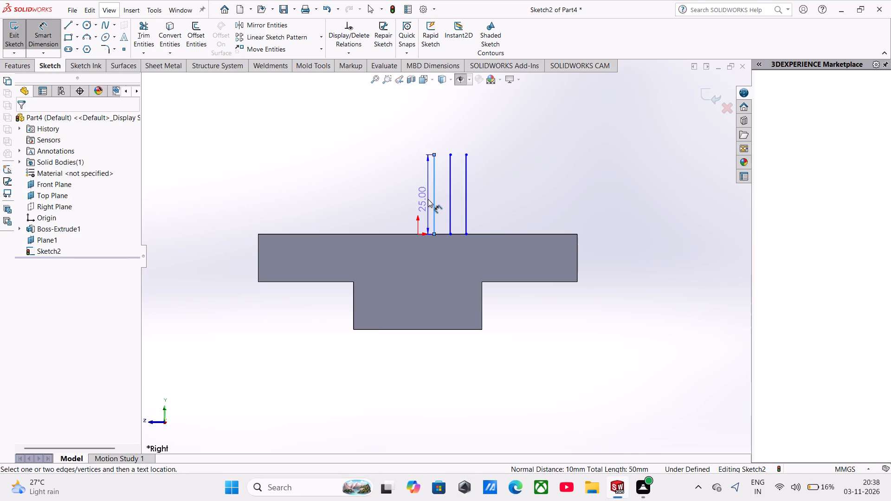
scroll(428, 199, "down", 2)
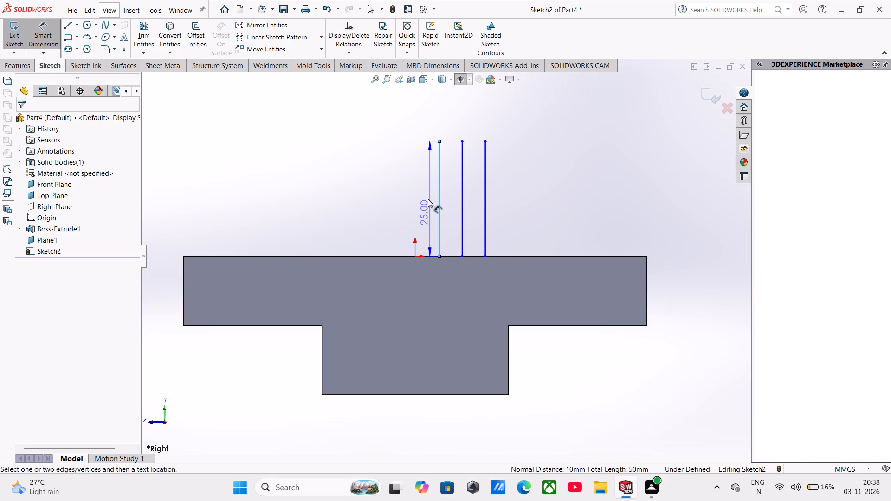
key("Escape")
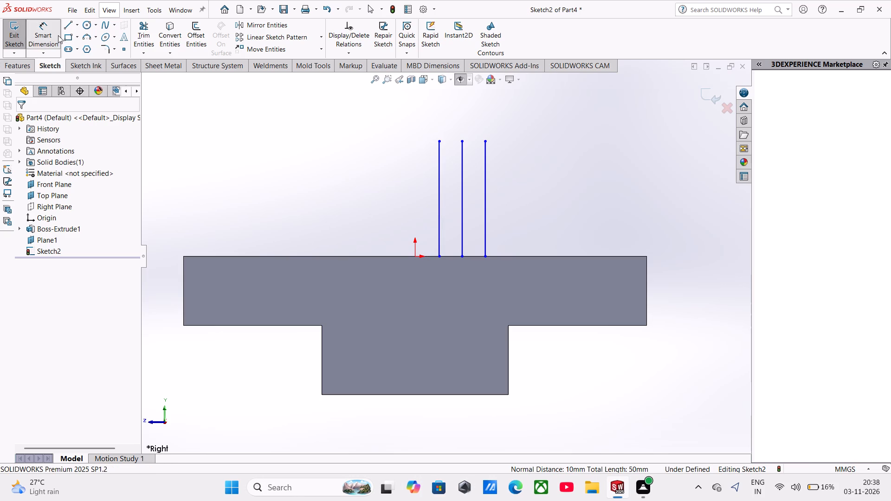
Join the upper ends of the two outer offset lines with a 10 mm horizontal line and trim away the middle line.
left_click(68, 26)
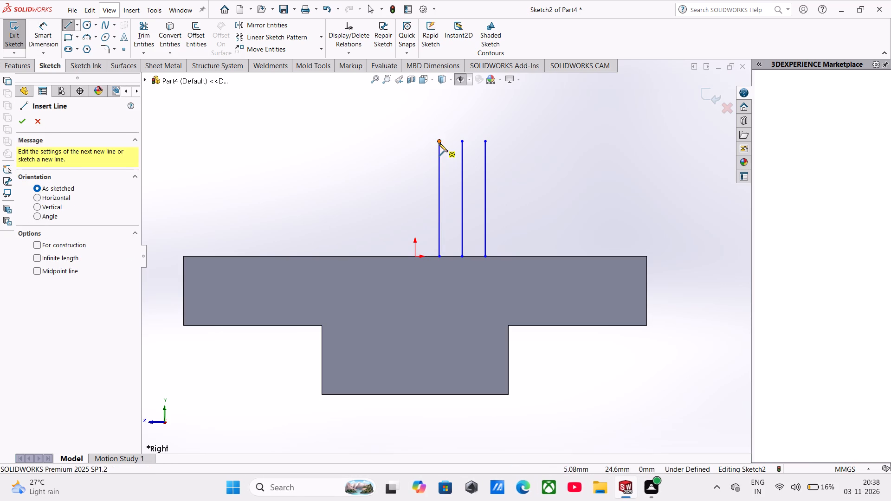
left_click(439, 142)
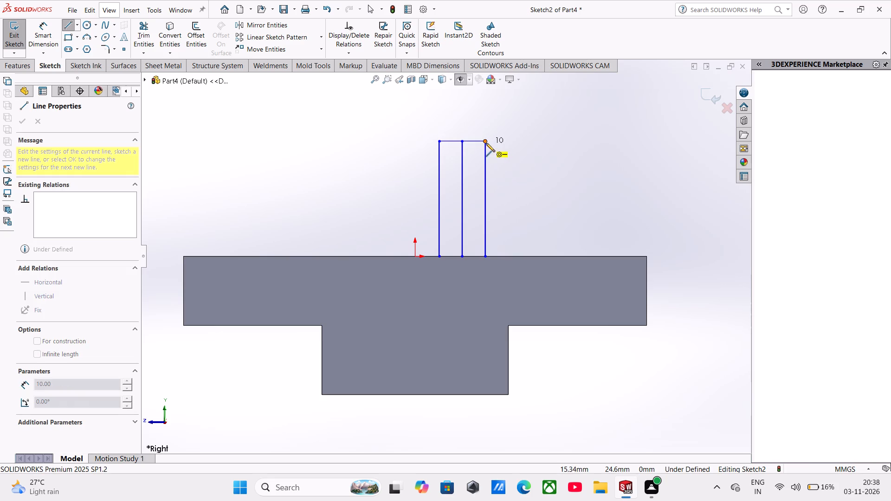
left_click(486, 143)
left_click(149, 36)
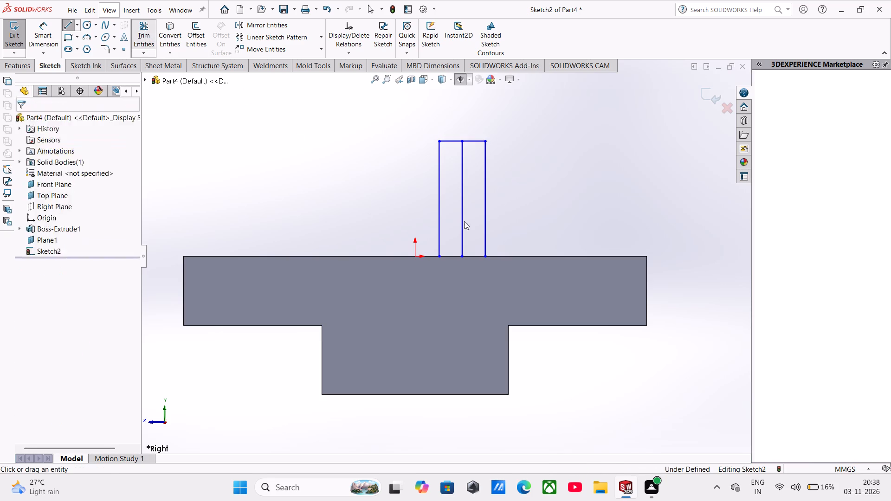
left_click(462, 225)
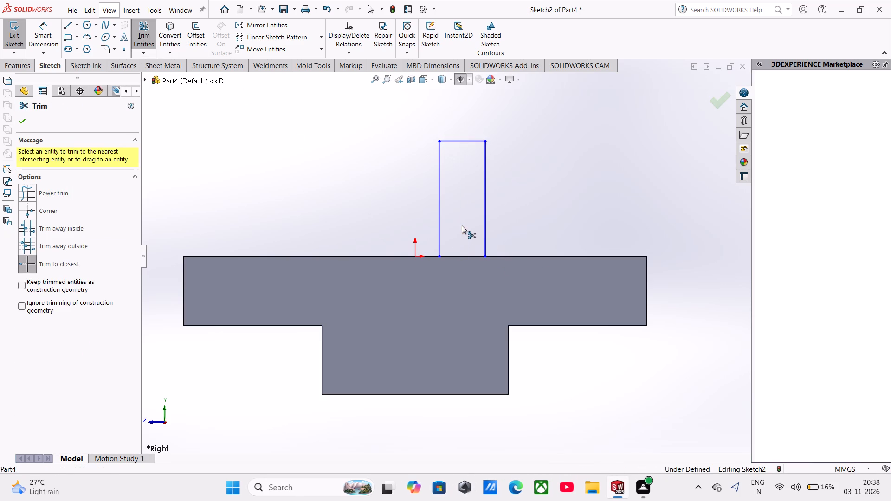
Close the upright profile with a 10 mm horizontal line along the body's top edge between the two vertical lines.
left_click(64, 27)
left_click(438, 256)
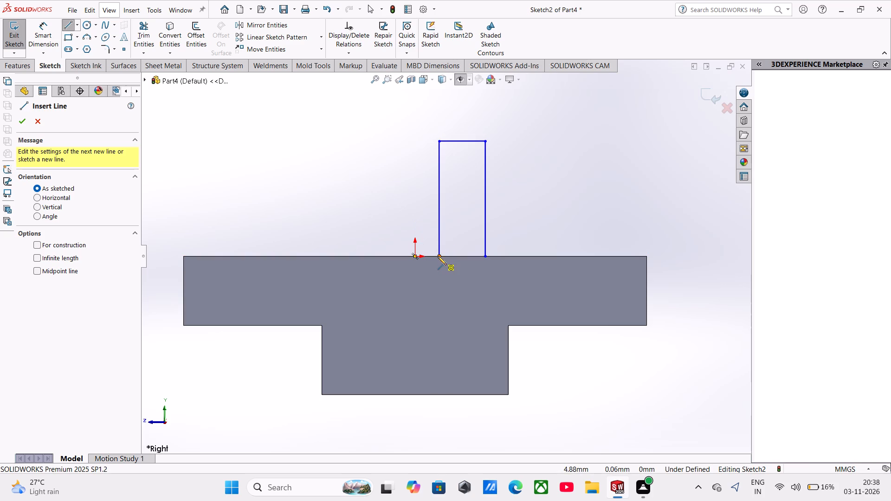
left_click(486, 259)
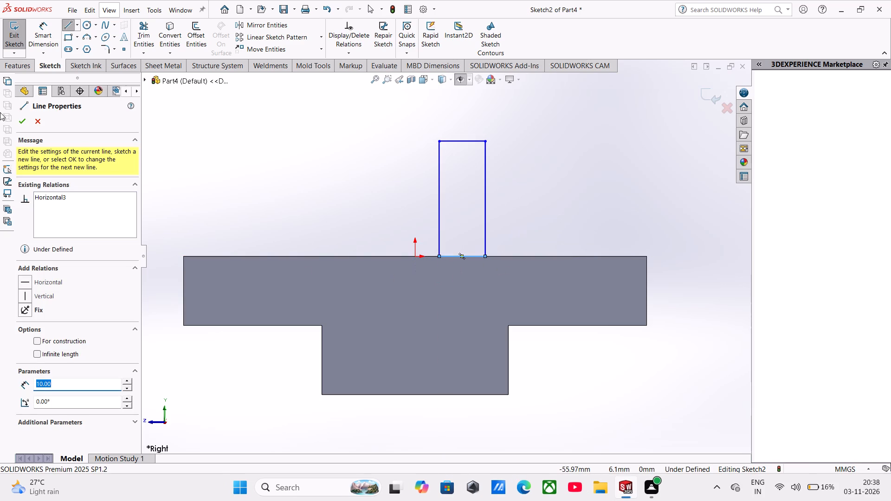
left_click(21, 118)
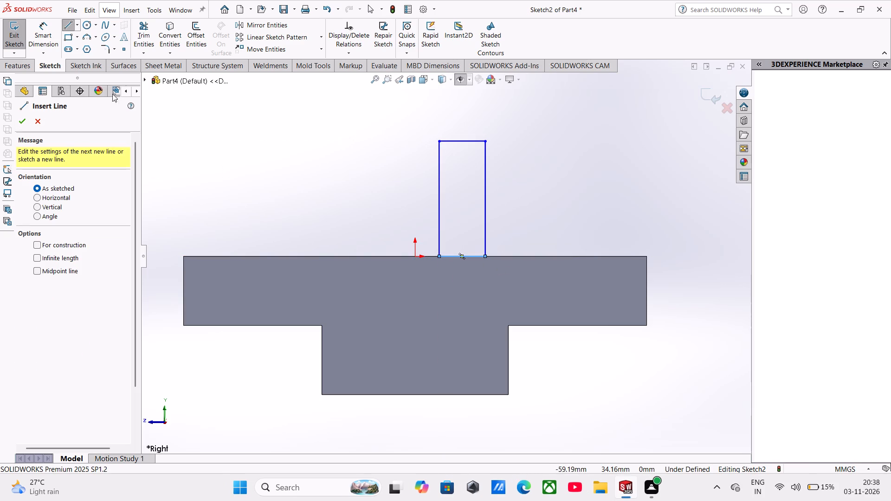
Extrude the closed upright profile 46 mm with the Mid Plane end condition, merged with the body.
left_click(19, 66)
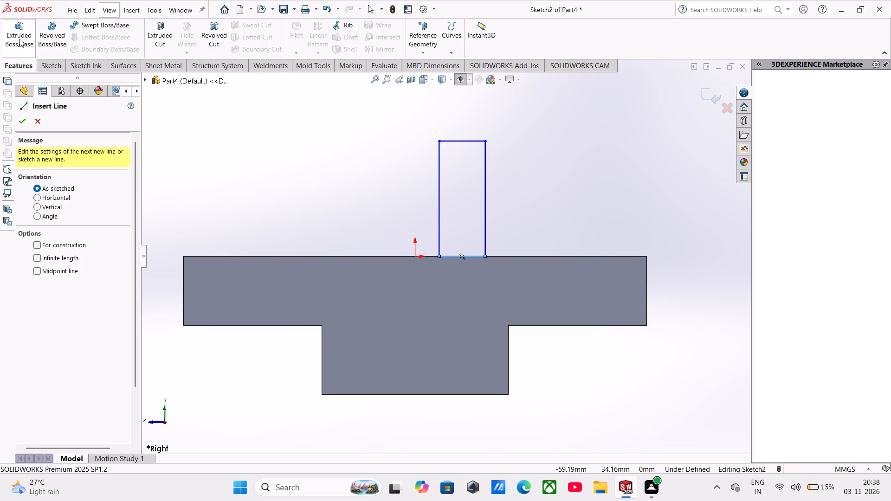
left_click(19, 39)
middle_click_drag(441, 227, 427, 241)
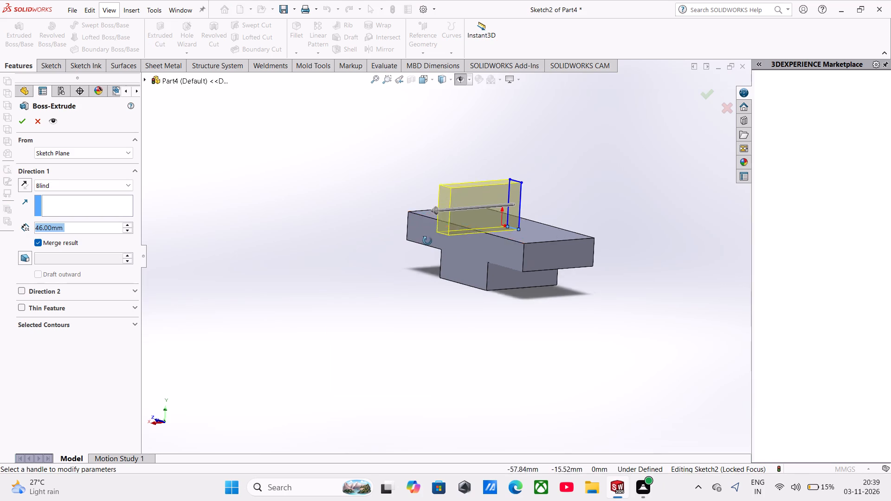
middle_click_drag(427, 241, 409, 253)
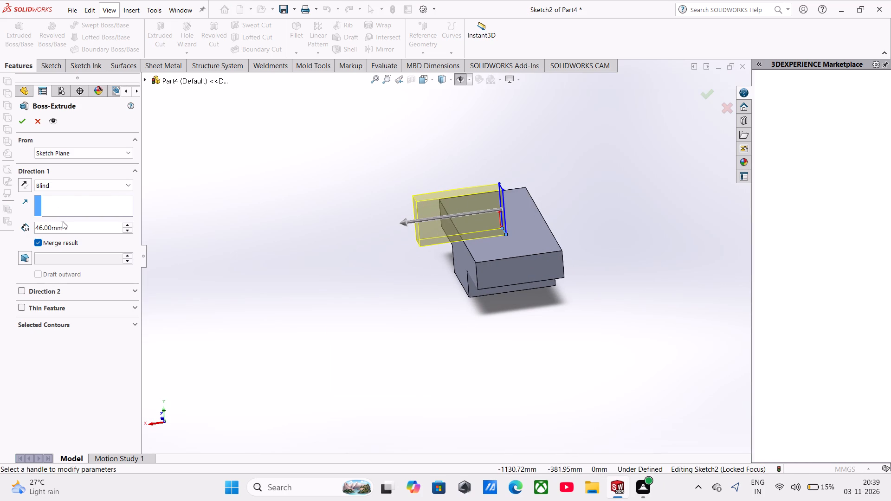
left_click(61, 179)
left_click(61, 181)
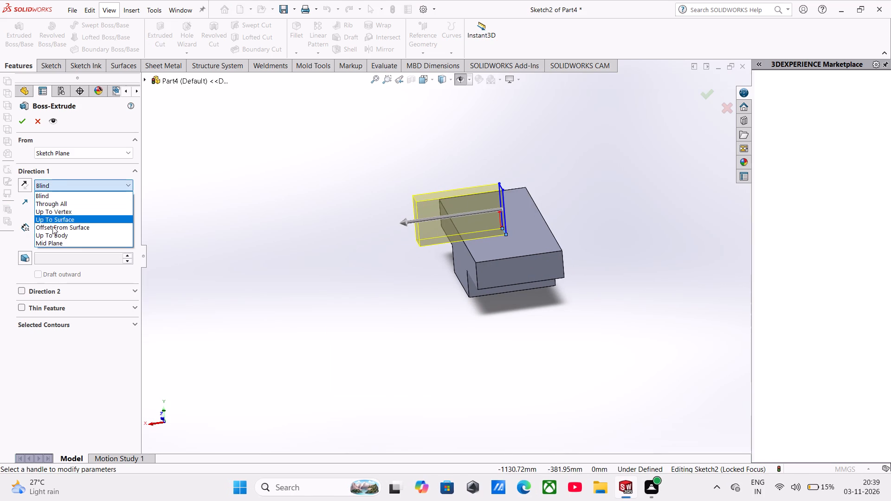
left_click(52, 239)
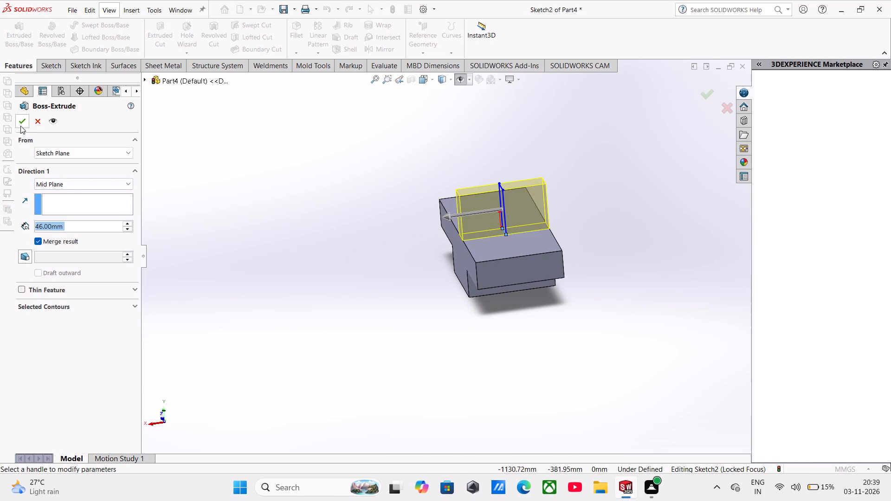
left_click(20, 126)
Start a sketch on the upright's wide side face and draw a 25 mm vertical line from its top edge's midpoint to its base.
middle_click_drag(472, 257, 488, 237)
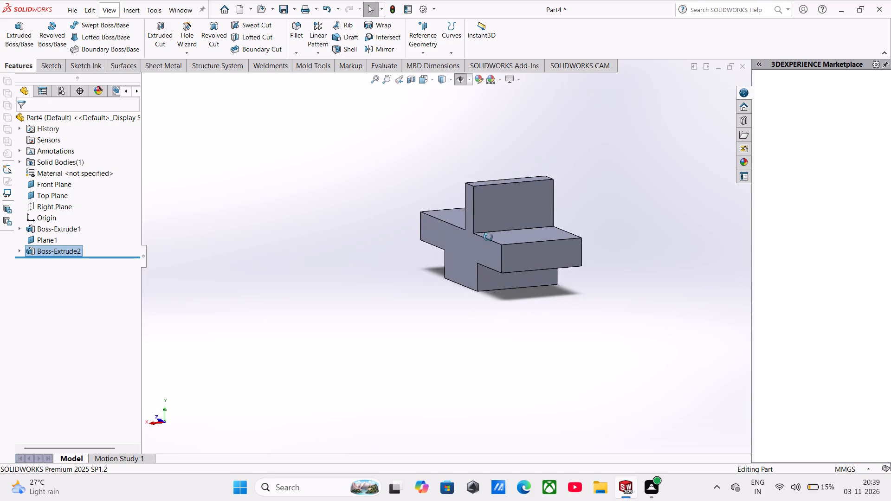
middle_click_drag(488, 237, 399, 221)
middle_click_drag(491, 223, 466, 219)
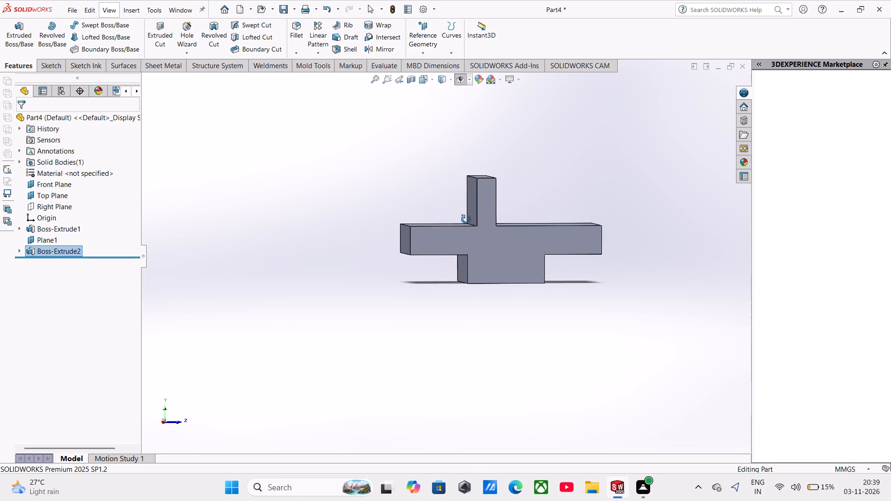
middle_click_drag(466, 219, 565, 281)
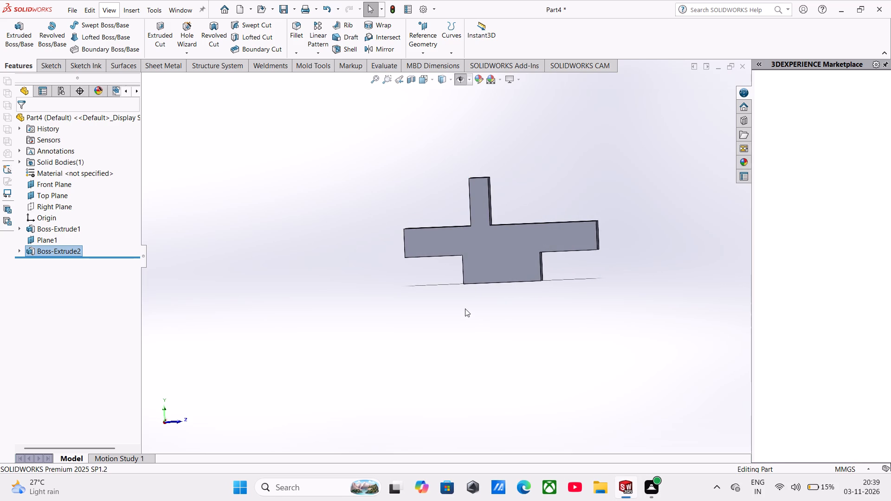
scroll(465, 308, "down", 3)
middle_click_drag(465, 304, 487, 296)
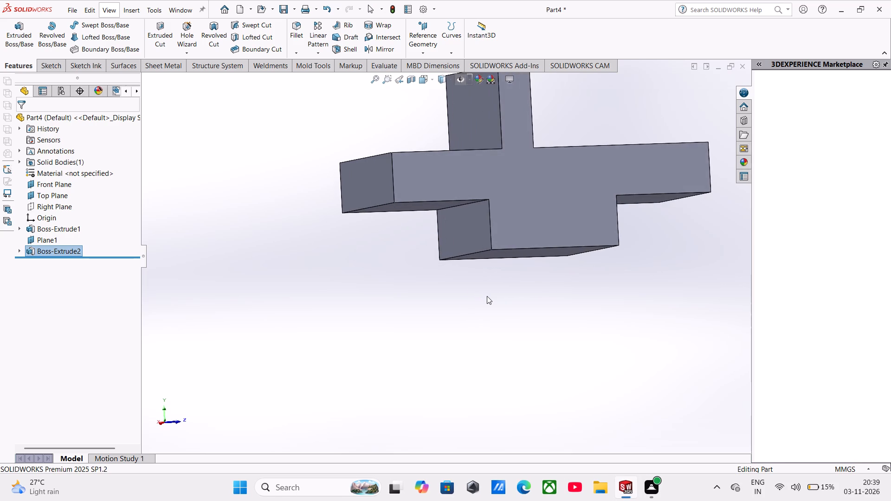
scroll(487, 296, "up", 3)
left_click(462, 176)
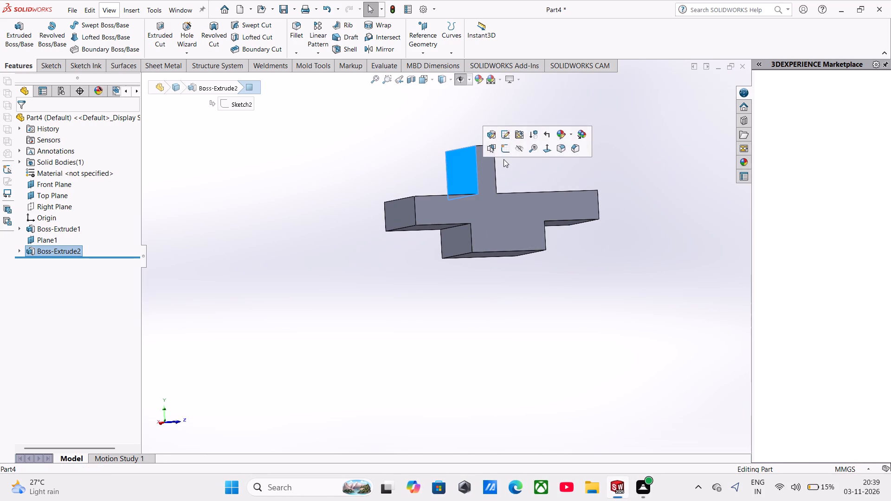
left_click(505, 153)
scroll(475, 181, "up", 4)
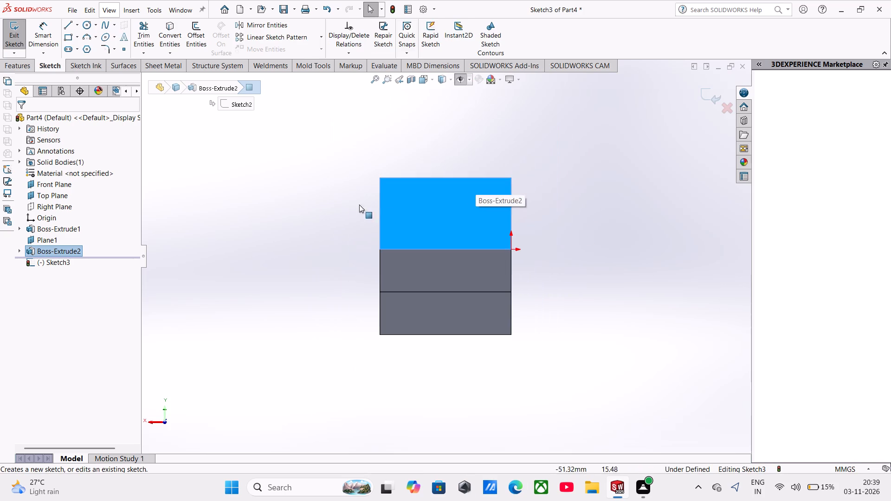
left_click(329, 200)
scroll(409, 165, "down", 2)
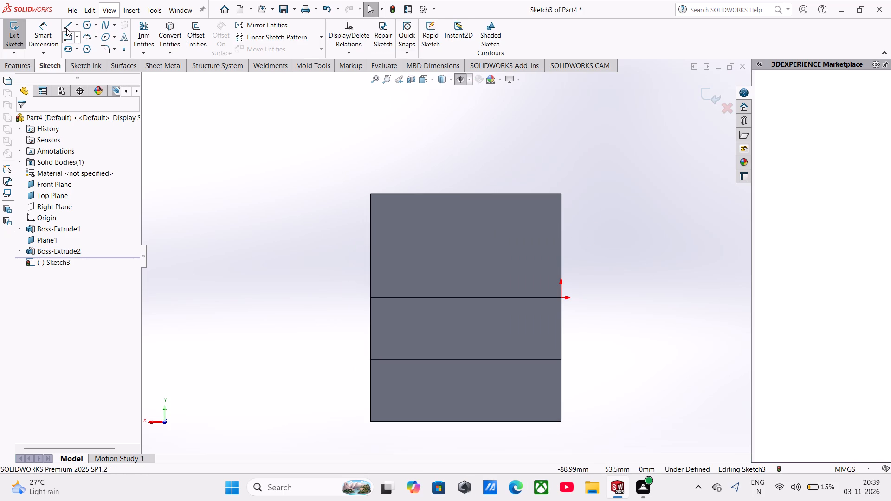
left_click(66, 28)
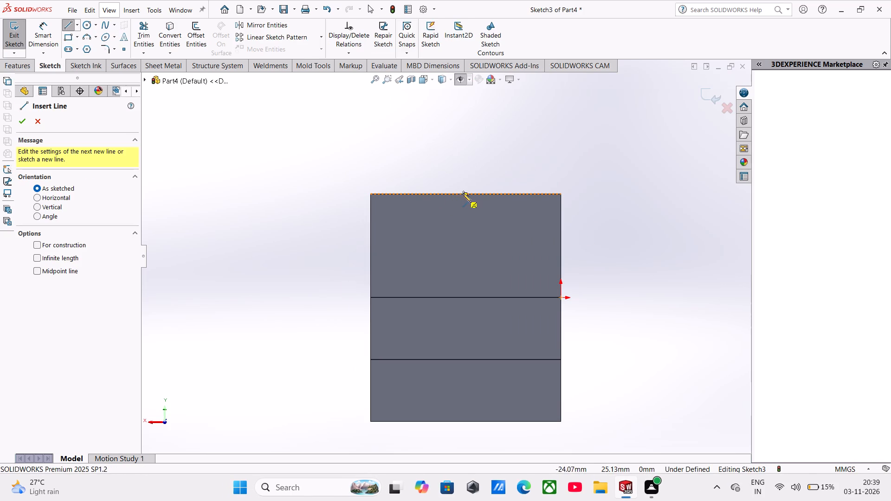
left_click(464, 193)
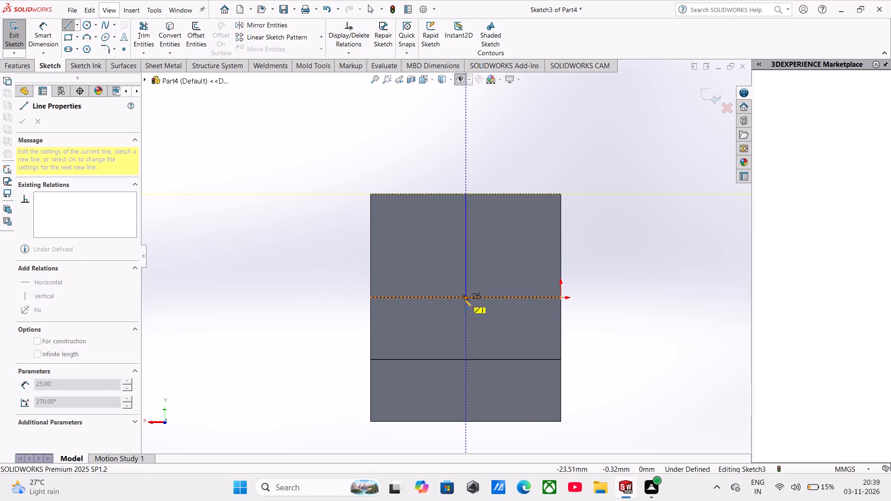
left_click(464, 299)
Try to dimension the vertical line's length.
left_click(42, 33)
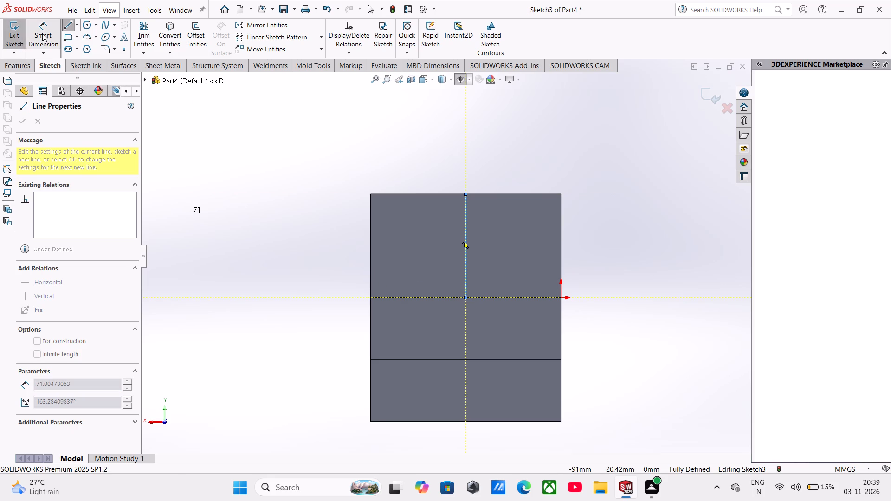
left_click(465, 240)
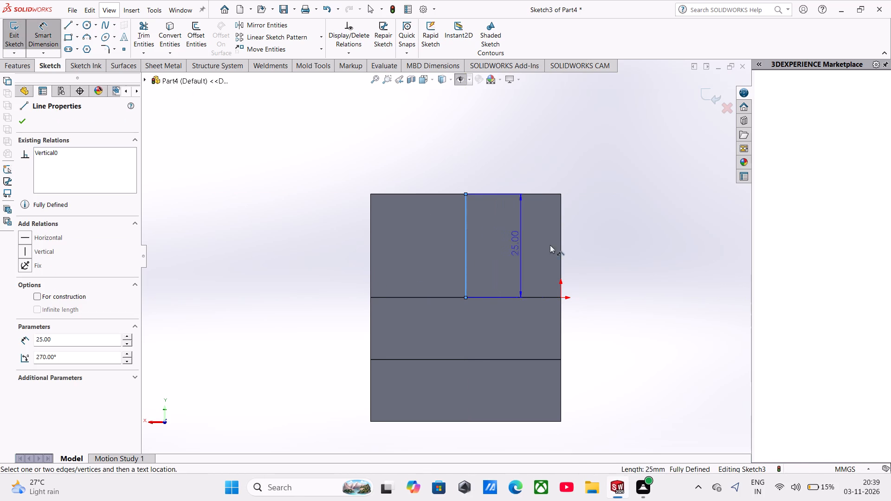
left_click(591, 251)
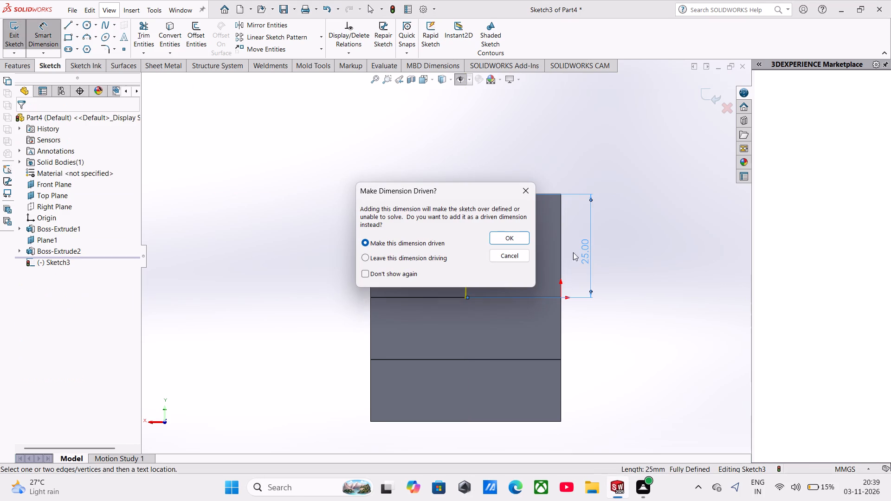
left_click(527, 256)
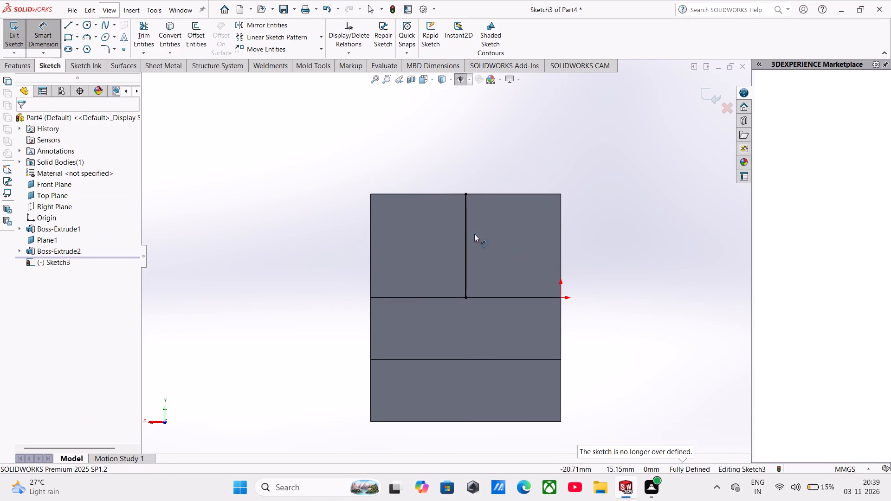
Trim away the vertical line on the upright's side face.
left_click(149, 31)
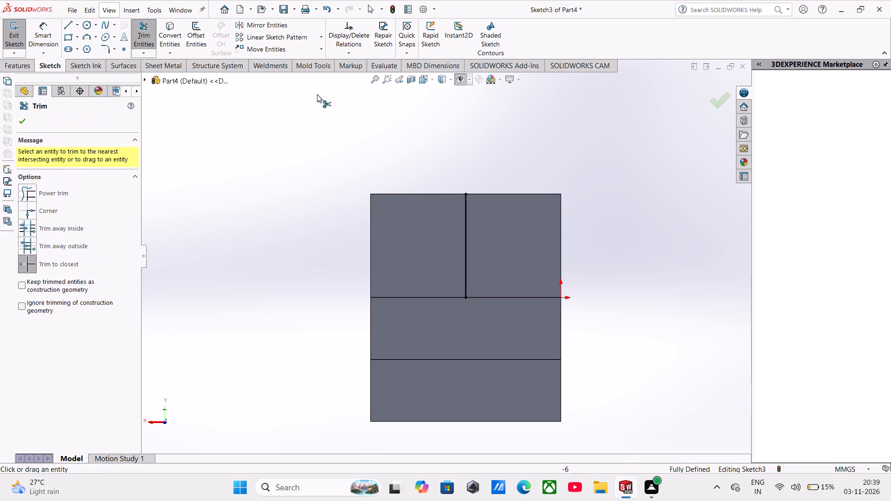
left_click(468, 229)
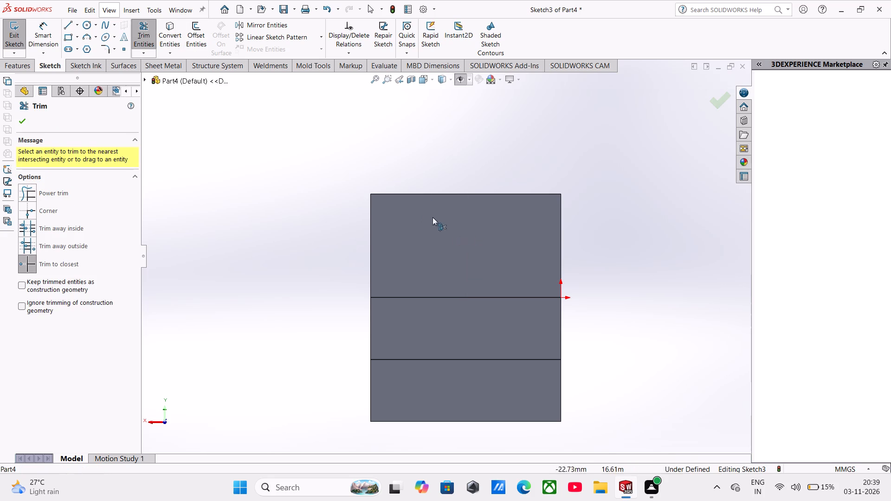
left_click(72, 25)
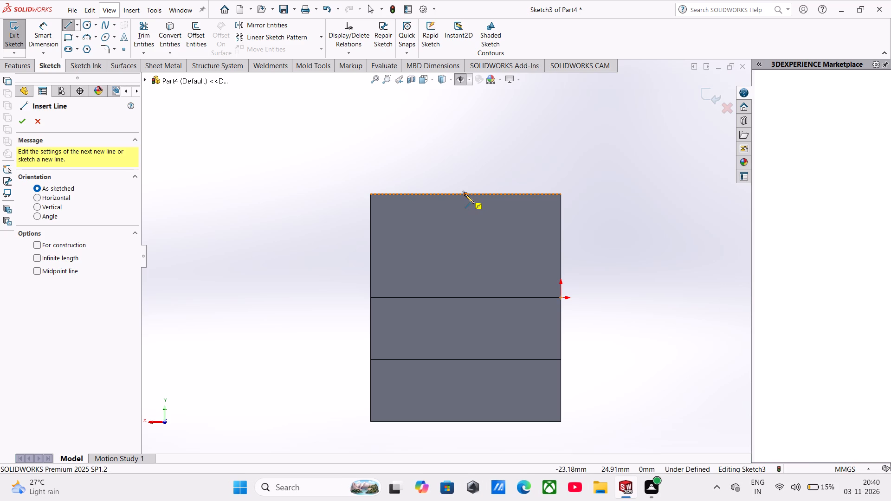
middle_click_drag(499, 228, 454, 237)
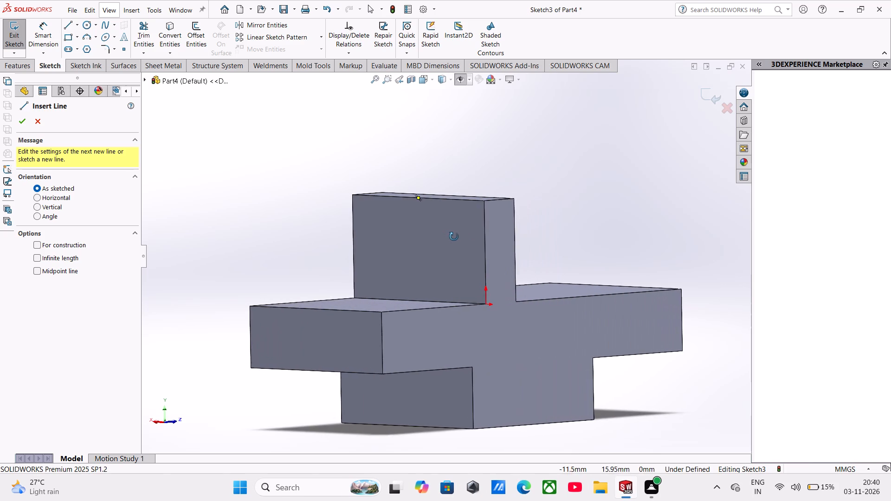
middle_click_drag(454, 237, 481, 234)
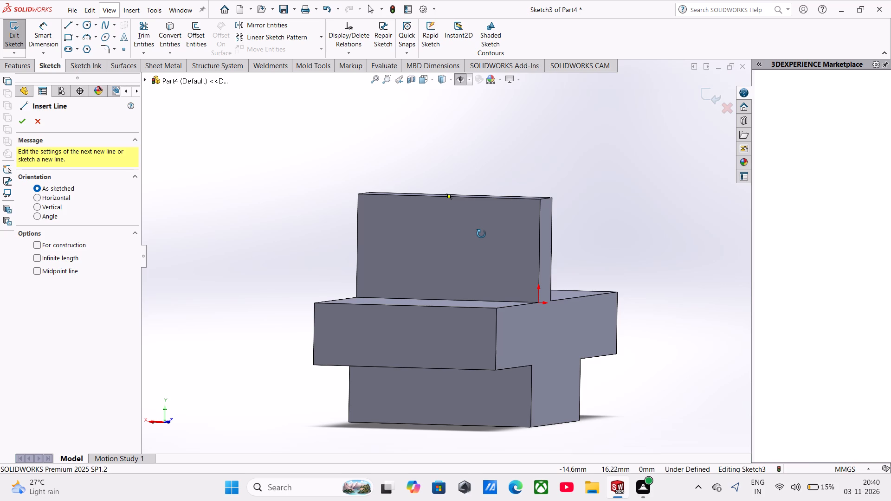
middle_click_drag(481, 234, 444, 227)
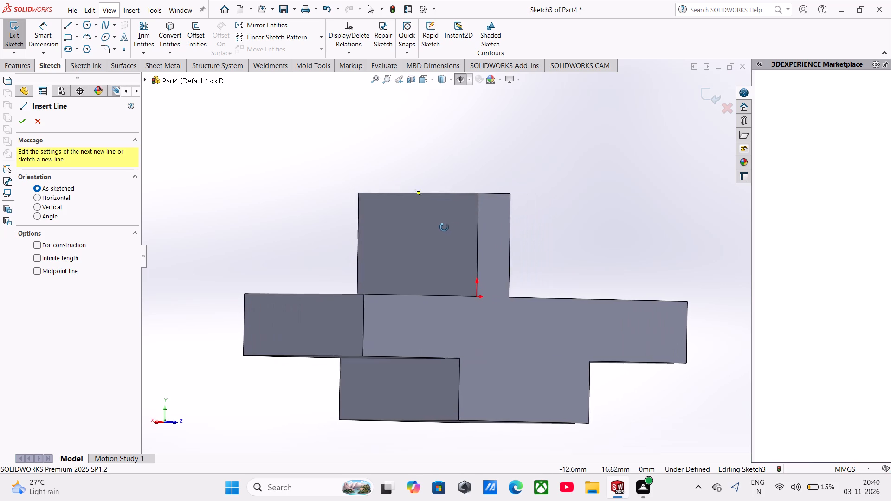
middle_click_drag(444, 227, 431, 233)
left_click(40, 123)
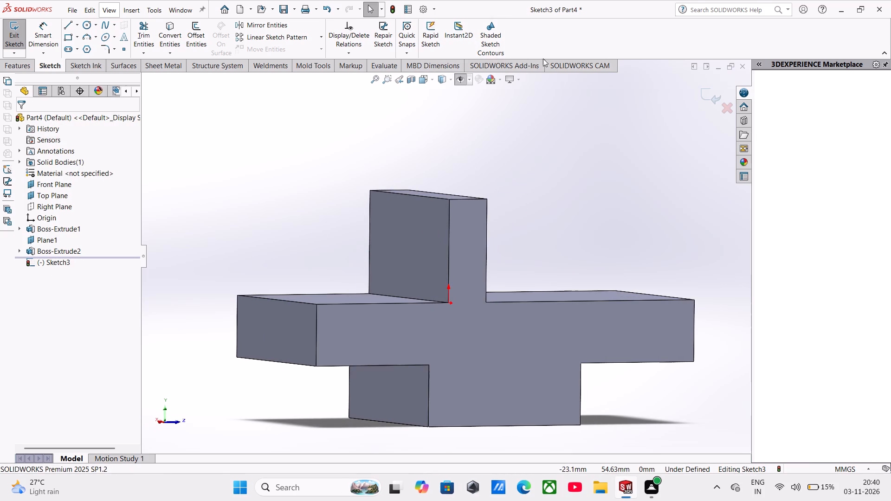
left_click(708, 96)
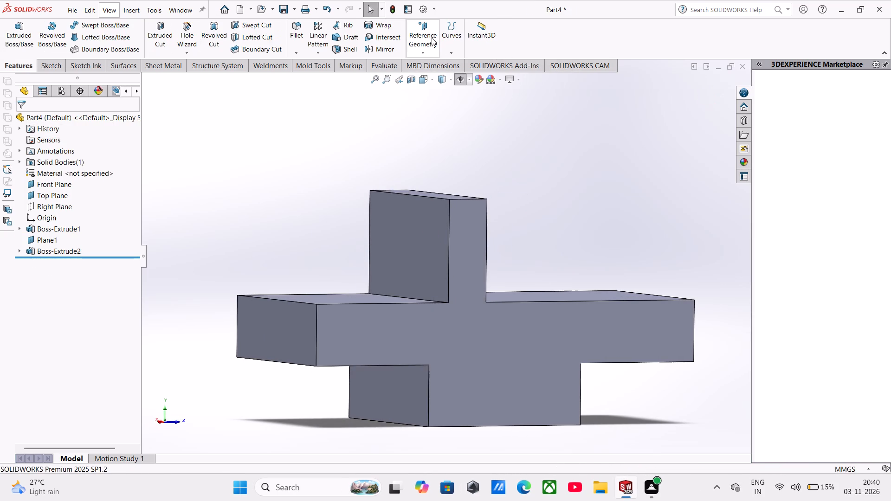
Create a reference plane offset 23 mm from the T-shaped end face, with the offset flipped into the body.
left_click(432, 38)
left_click(444, 65)
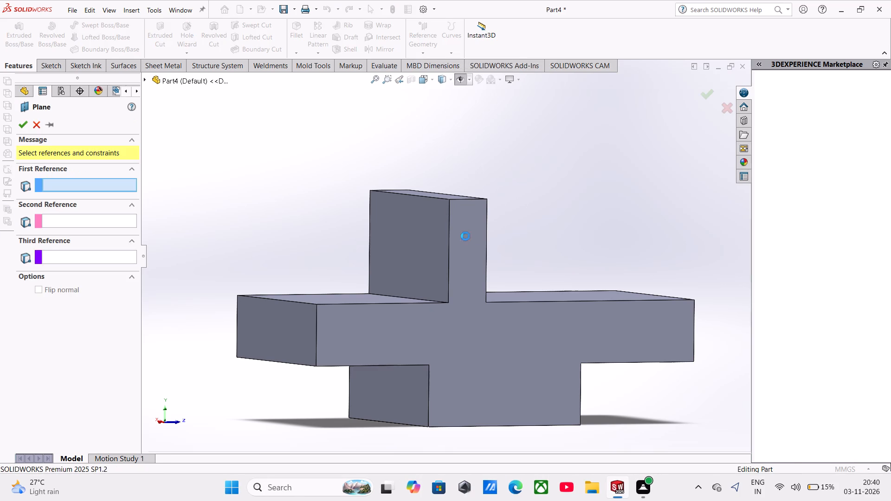
left_click(465, 238)
middle_click_drag(290, 236, 294, 290)
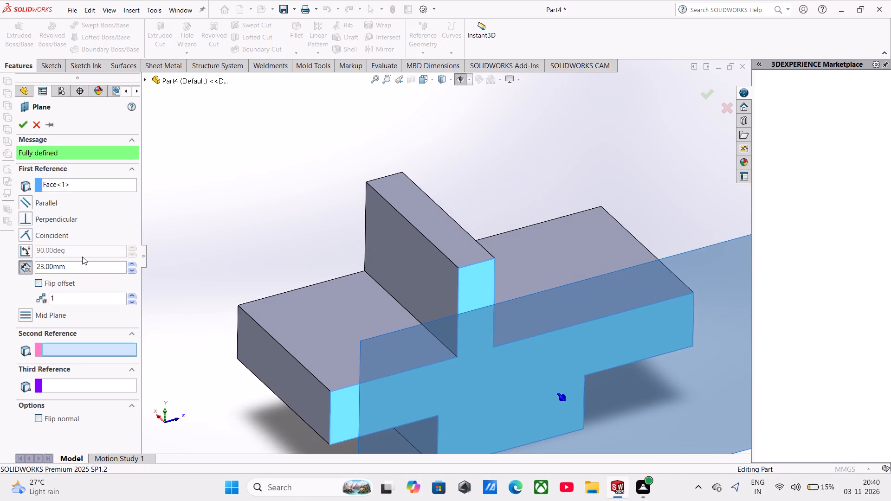
left_click(37, 277)
left_click(38, 278)
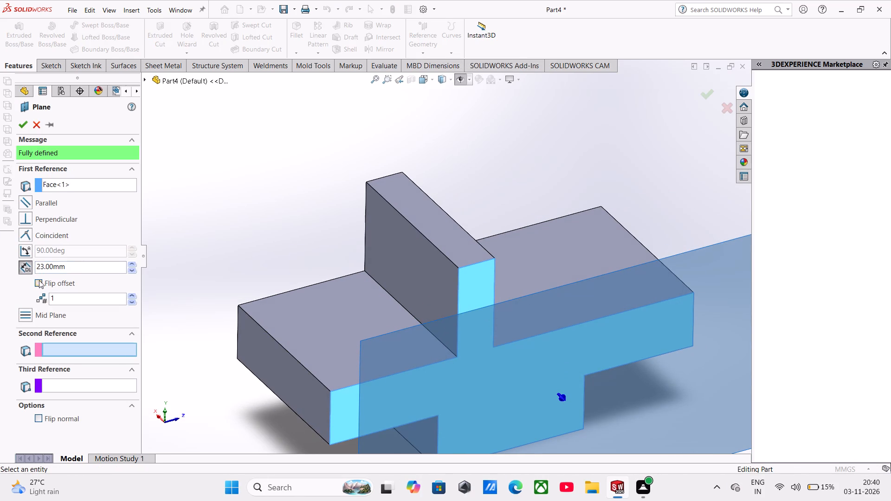
left_click(41, 283)
left_click(28, 129)
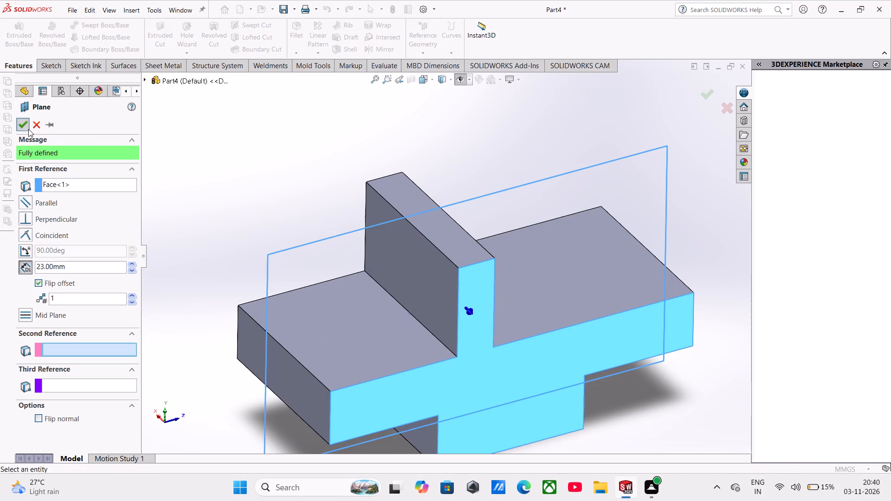
middle_click_drag(459, 166, 447, 141)
scroll(450, 154, "up", 1)
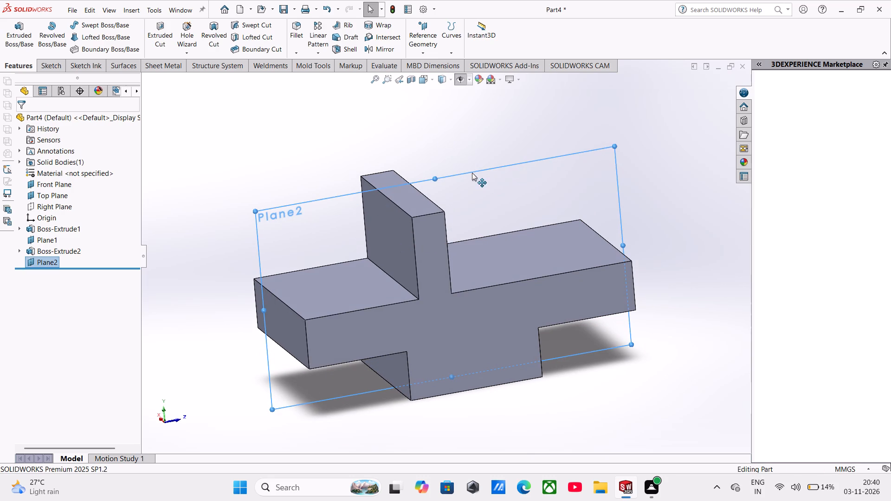
Turn on the display of planes in the graphics area.
left_click(472, 173)
left_click(465, 138)
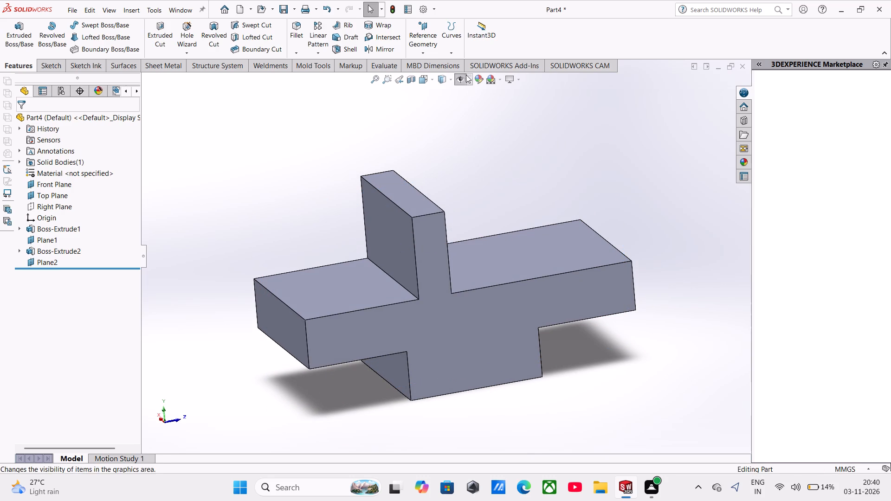
left_click(460, 76)
left_click(480, 127)
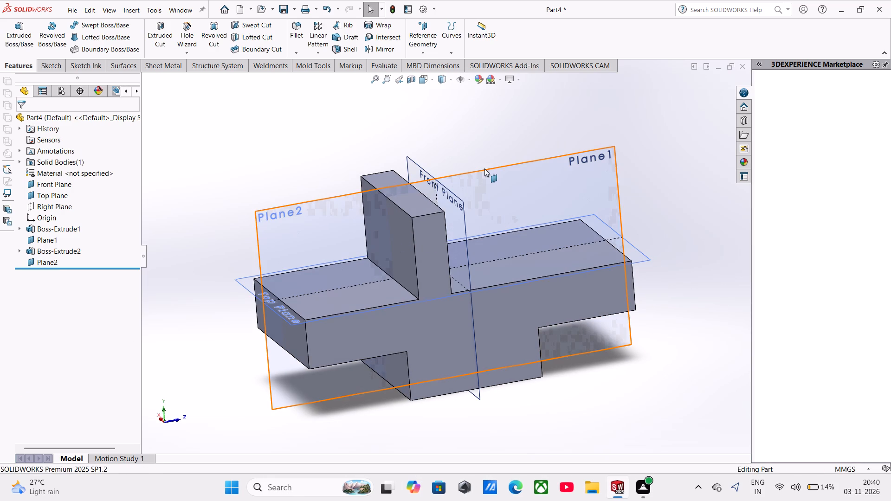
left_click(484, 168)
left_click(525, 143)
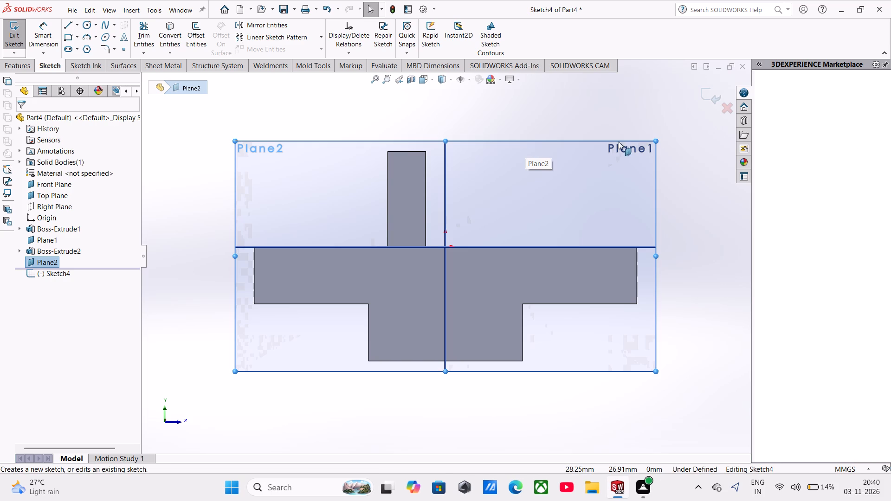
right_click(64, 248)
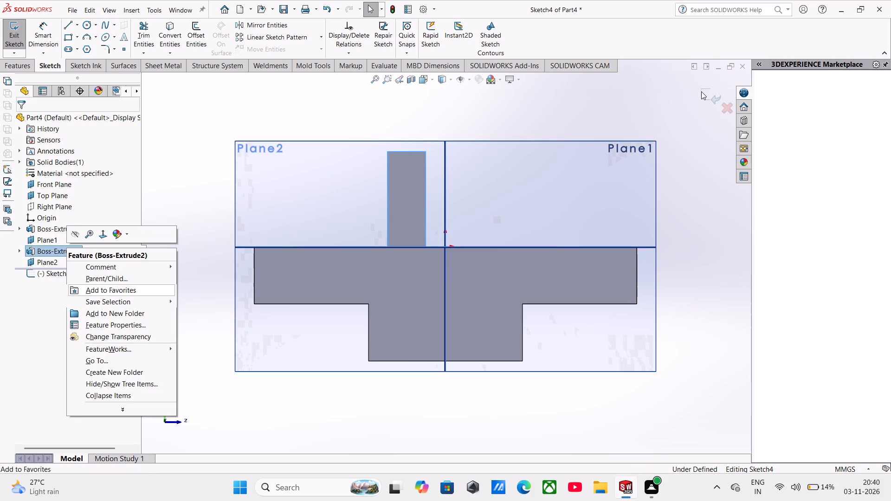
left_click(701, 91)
Delete the upright's extrusion (Boss-Extrude2) while keeping its profile sketch.
right_click(65, 250)
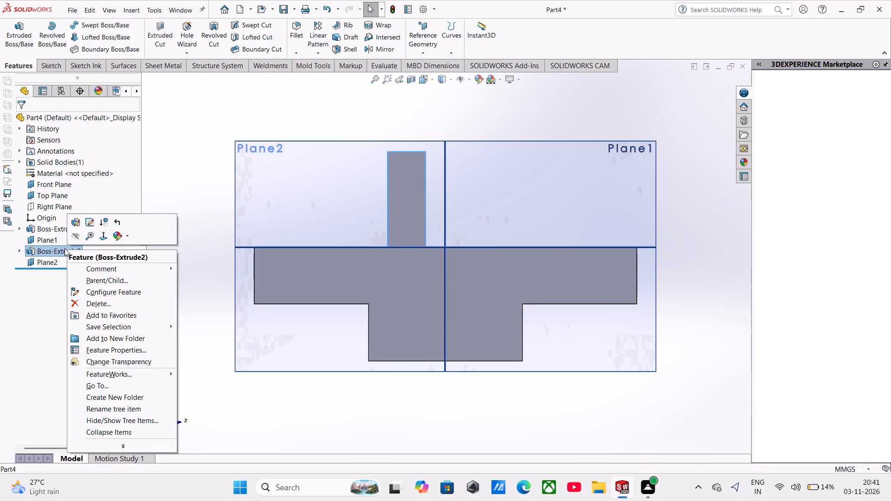
left_click(91, 302)
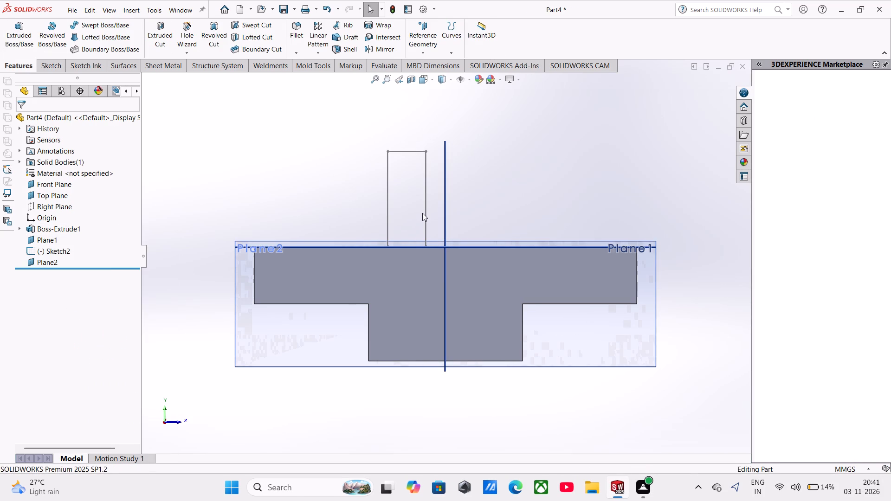
Open the upright's rectangular profile sketch (Sketch2) for editing.
left_click(426, 198)
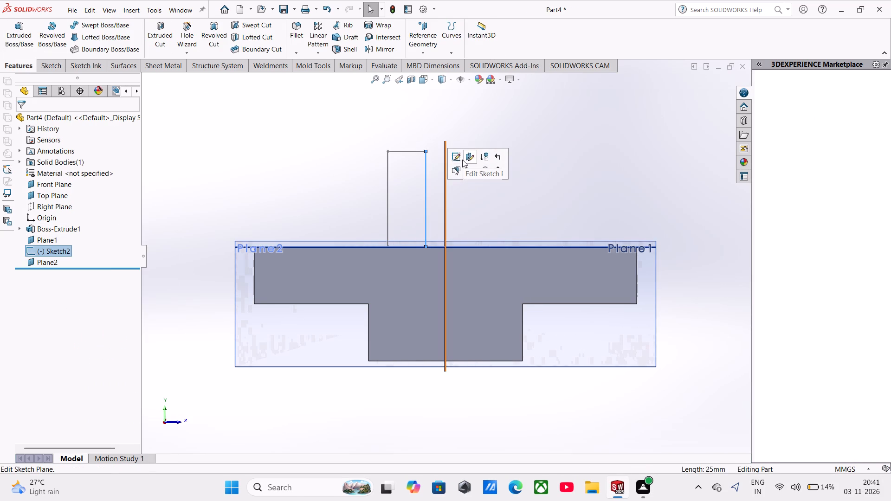
left_click(460, 159)
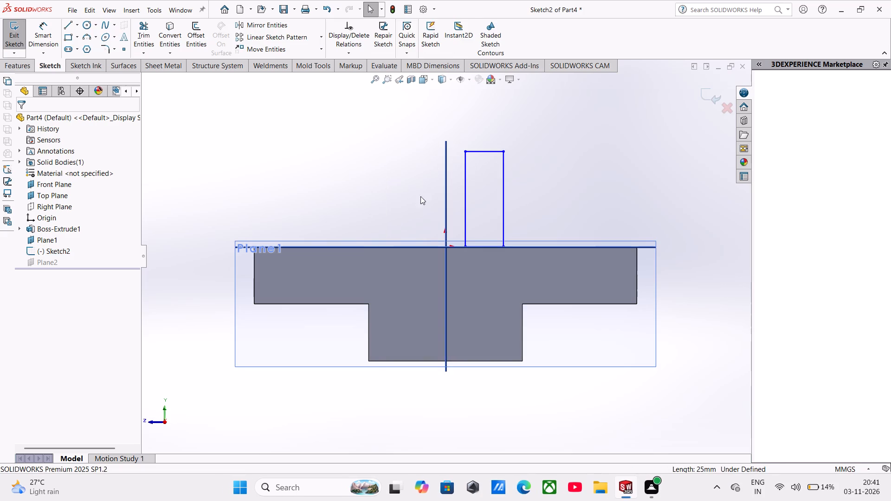
scroll(427, 238, "up", 1)
scroll(427, 238, "down", 2)
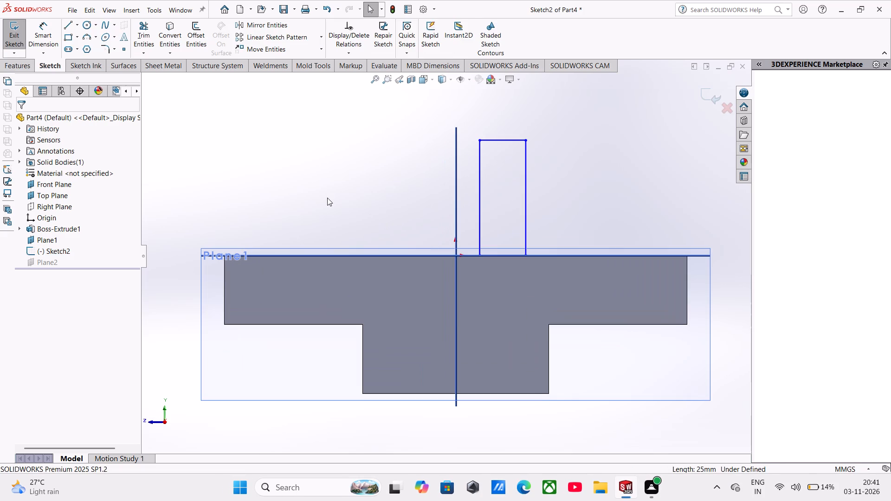
left_click(327, 198)
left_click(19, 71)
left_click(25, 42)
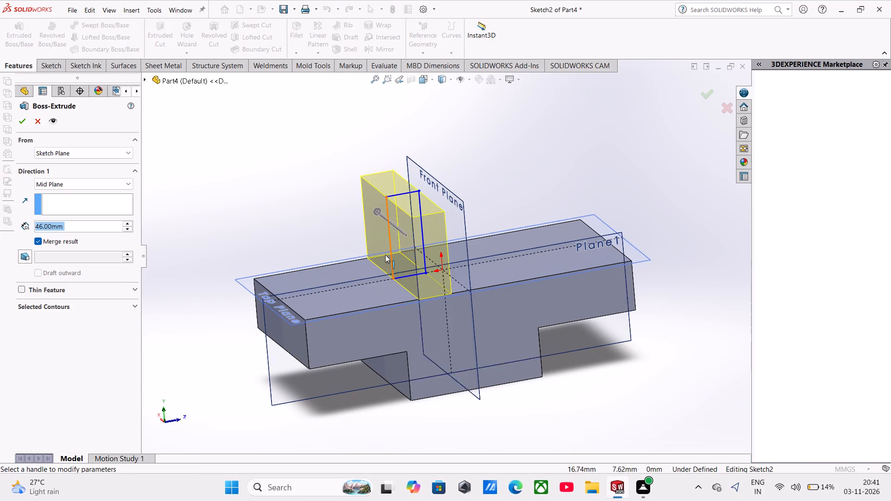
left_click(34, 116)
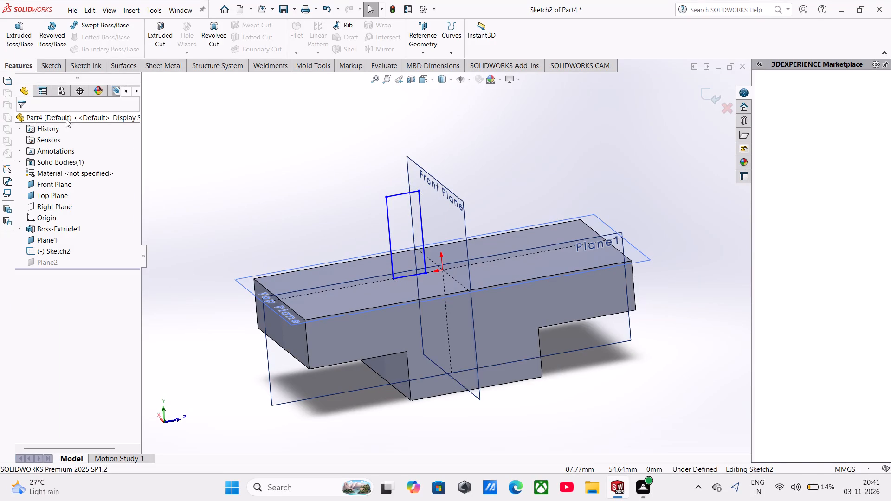
Mirror all four lines of the upright's rectangle about the Front Plane, keeping the original as a copy.
middle_click_drag(306, 221, 284, 193)
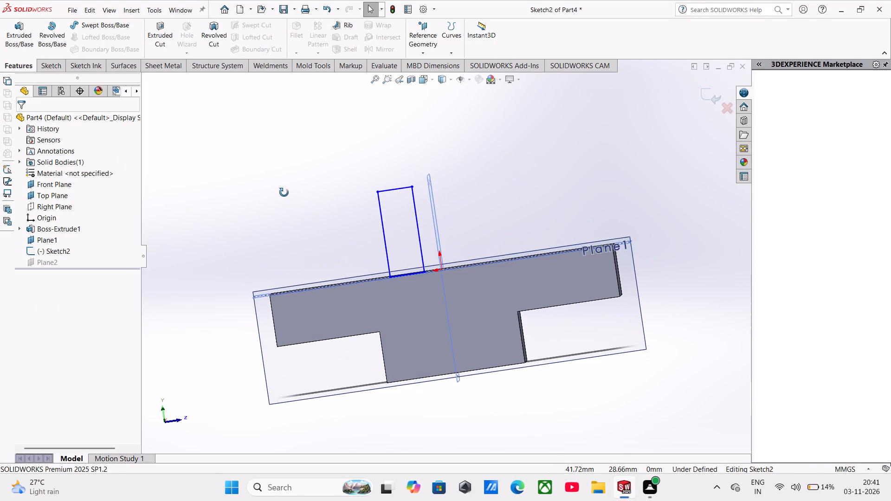
middle_click_drag(284, 193, 285, 195)
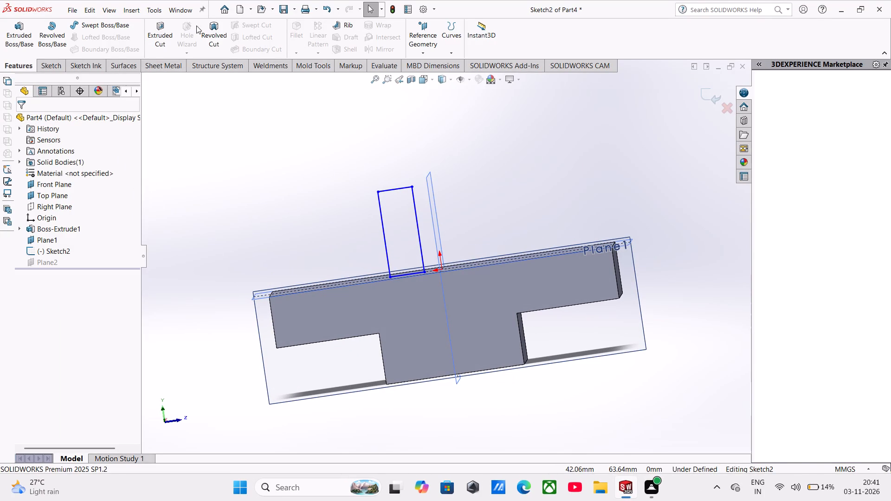
left_click(56, 65)
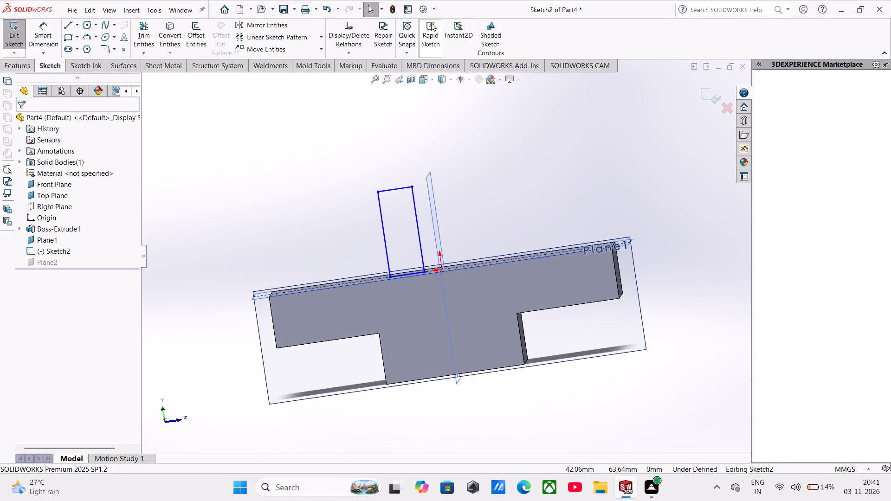
left_click(256, 27)
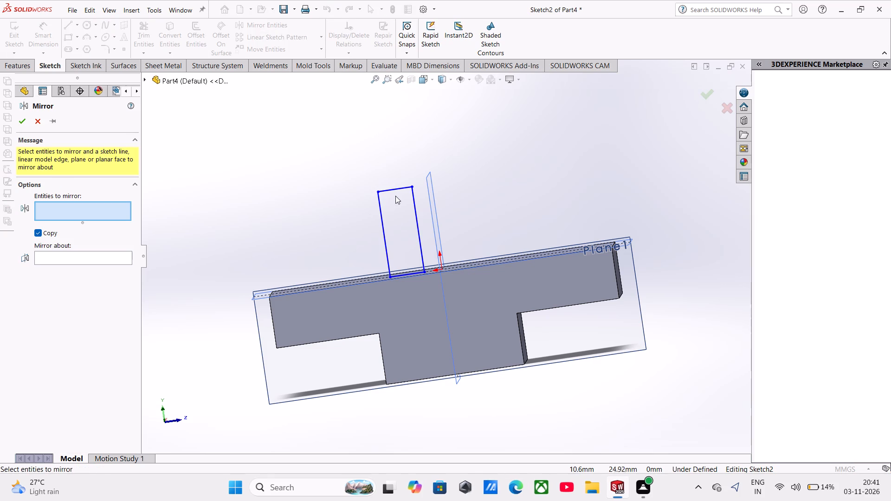
left_click(391, 191)
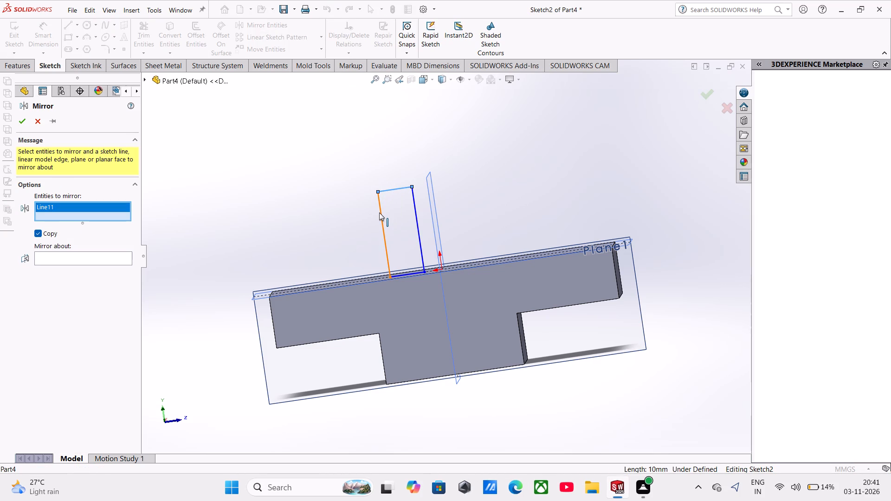
left_click(379, 212)
left_click(417, 223)
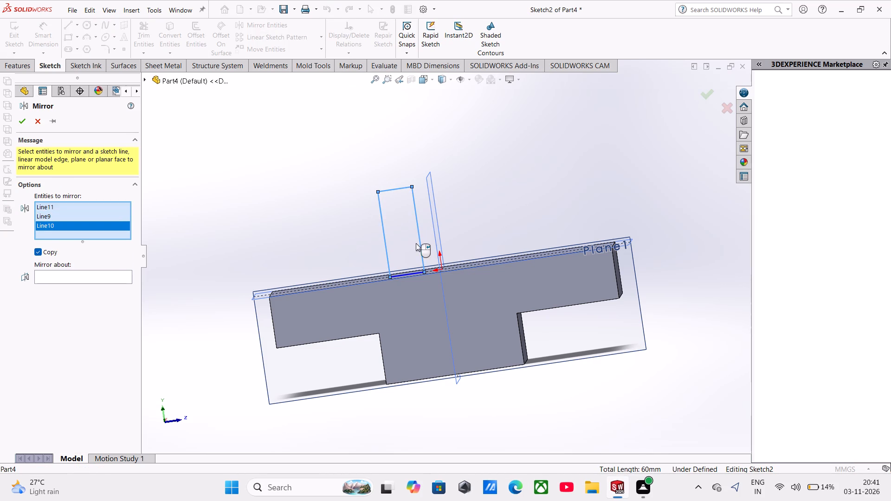
left_click(406, 275)
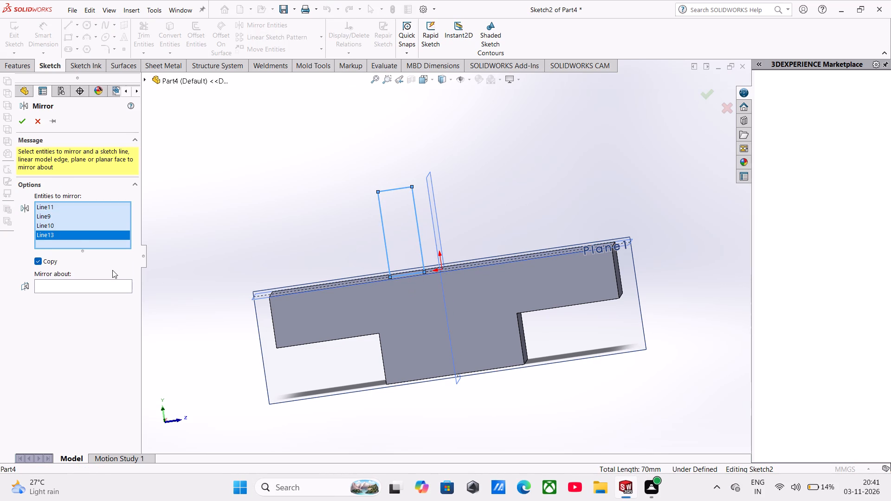
left_click(104, 285)
left_click(427, 190)
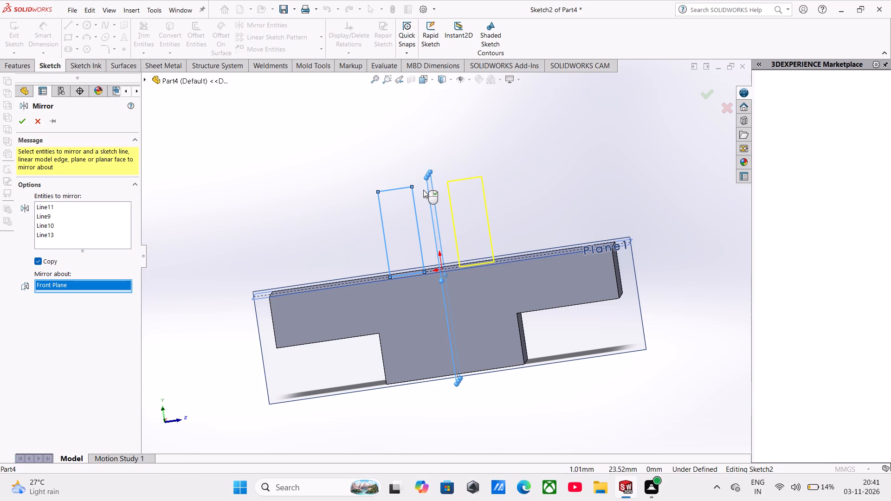
left_click(19, 119)
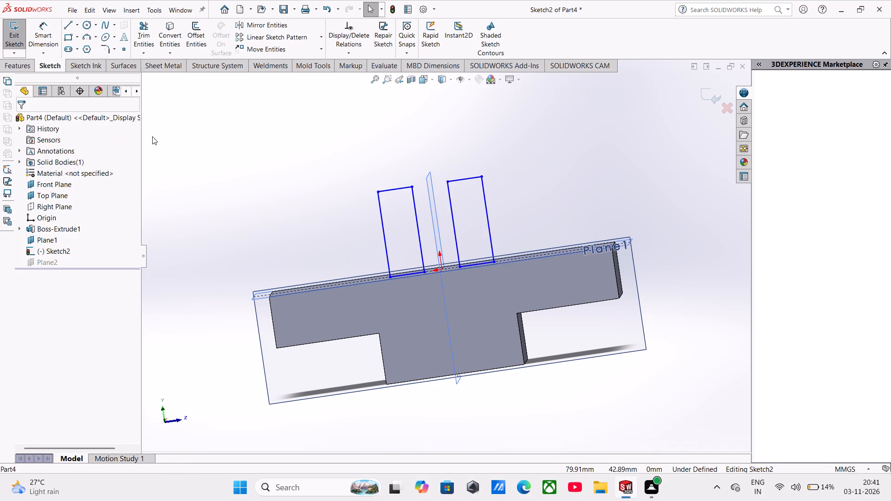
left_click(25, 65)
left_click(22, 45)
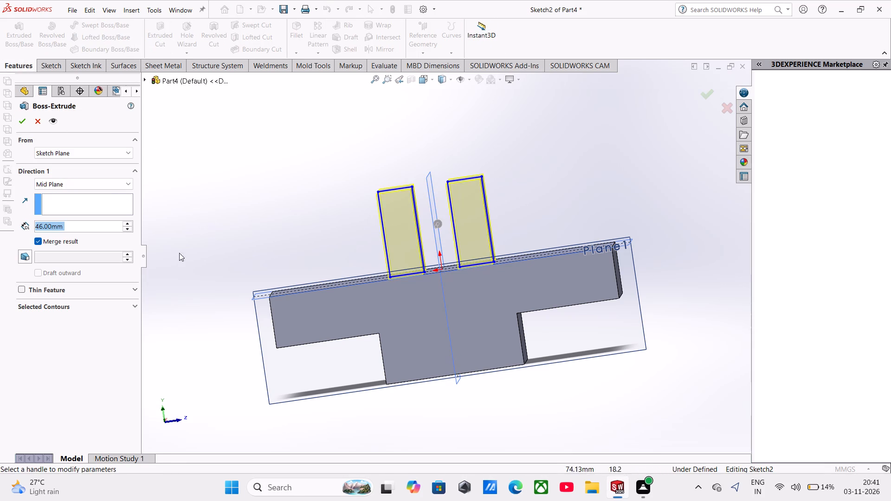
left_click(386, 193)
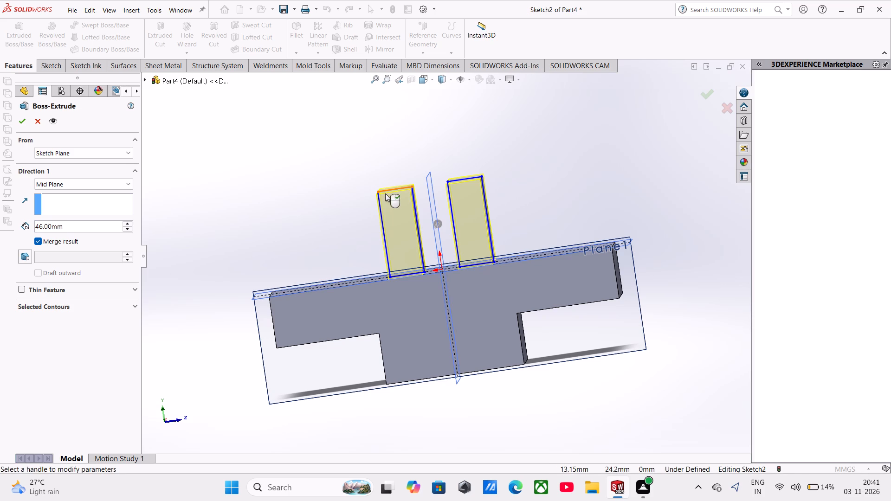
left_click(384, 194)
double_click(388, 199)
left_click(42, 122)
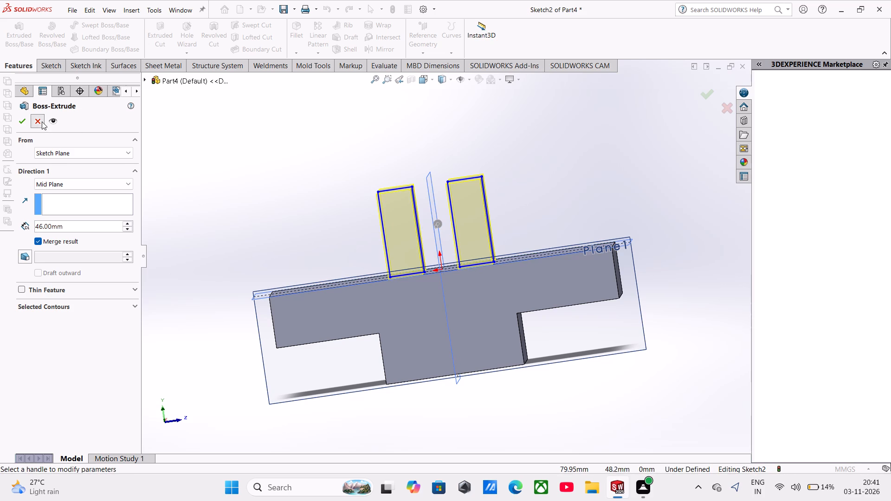
Trim away all four lines of the original upright rectangle, leaving only its mirrored copy.
right_click(380, 213)
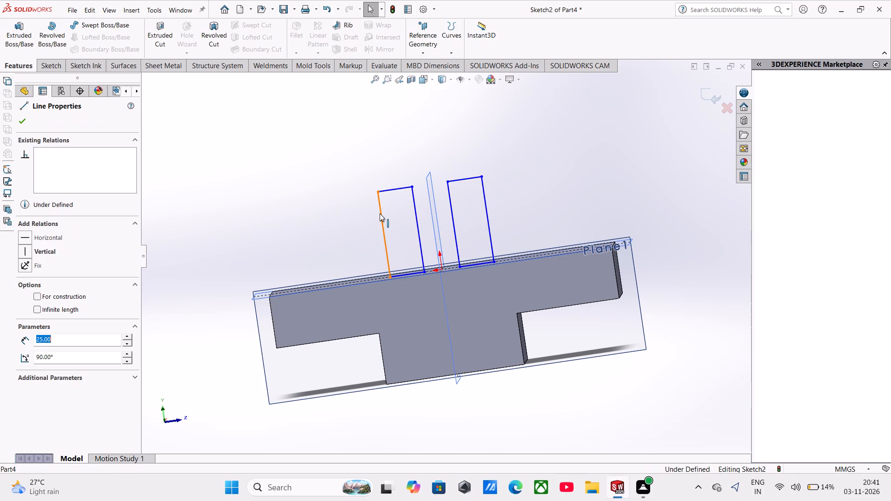
left_click(338, 187)
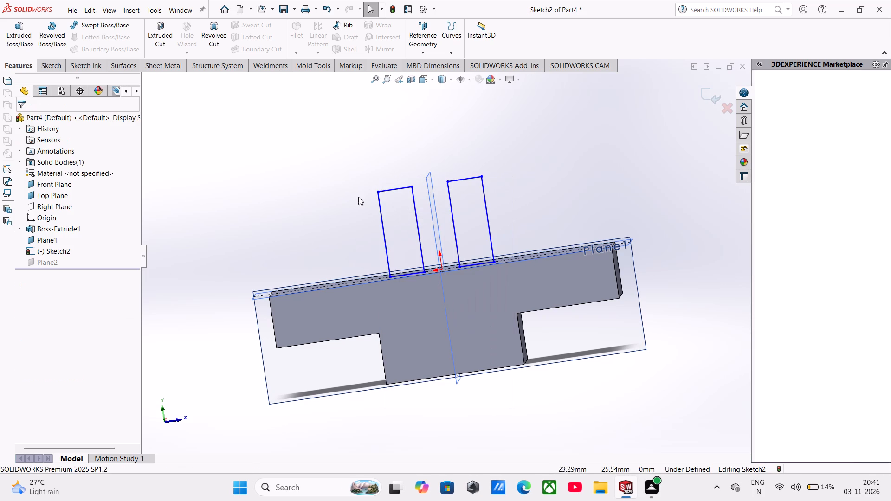
left_click(381, 203)
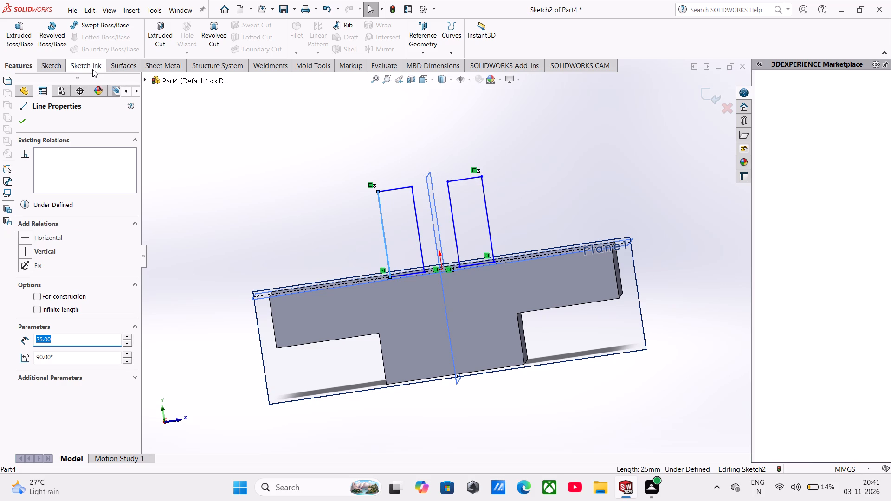
left_click(64, 66)
left_click(139, 32)
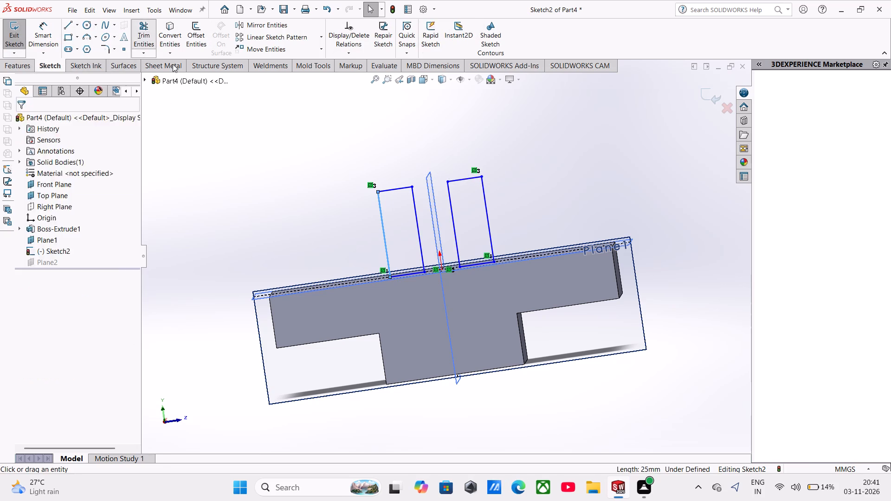
left_click(416, 200)
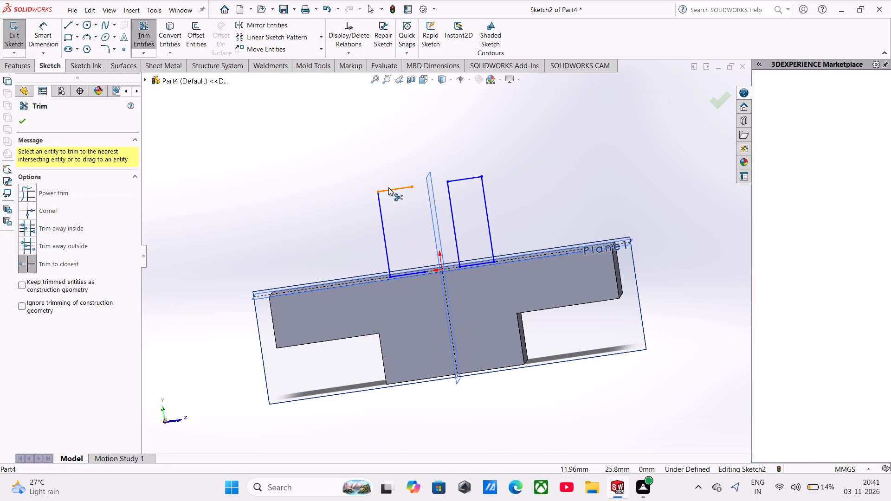
left_click(388, 187)
left_click(381, 217)
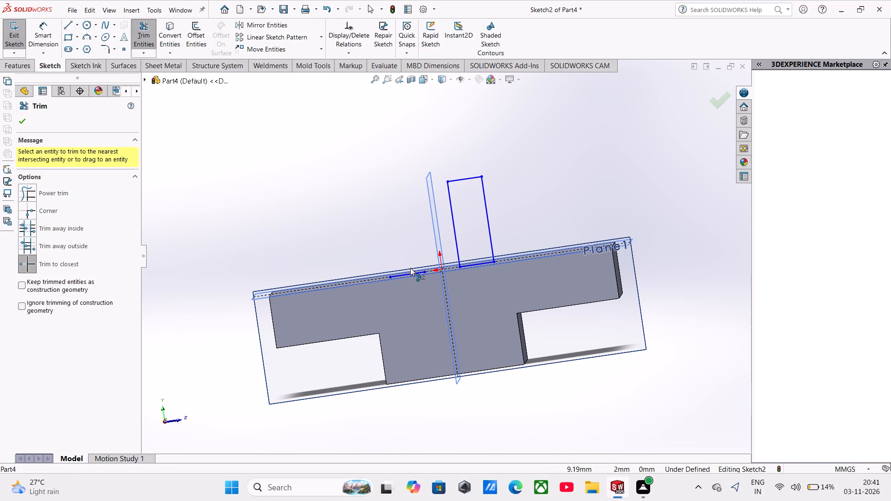
left_click(408, 272)
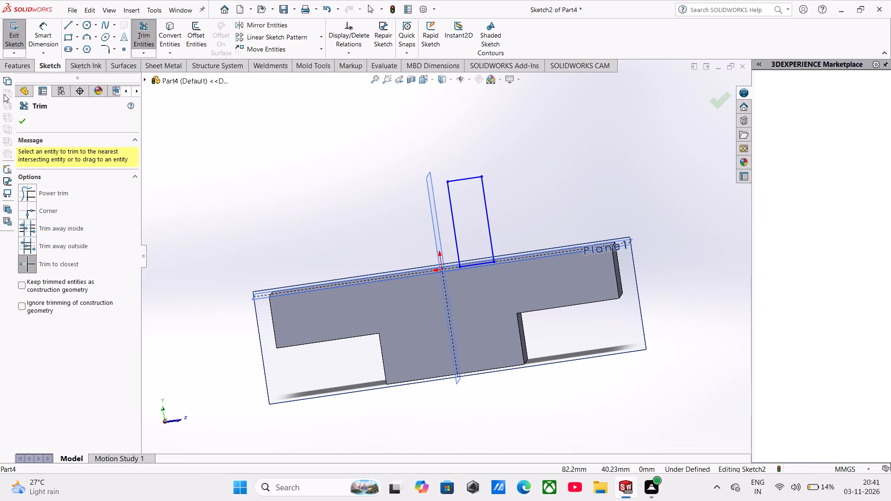
Extrude the mirrored upright rectangle 46 mm using Mid Plane, merged with the base.
left_click(21, 67)
left_click_drag(18, 33, 35, 33)
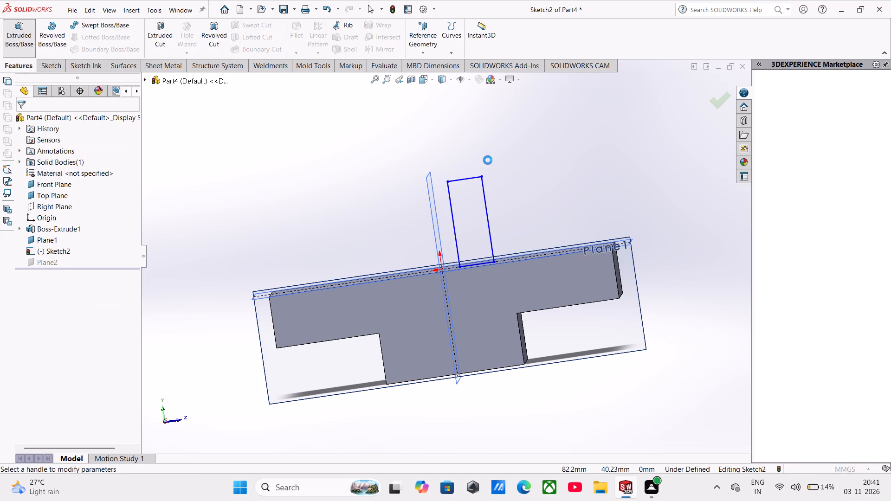
middle_click_drag(470, 196, 443, 221)
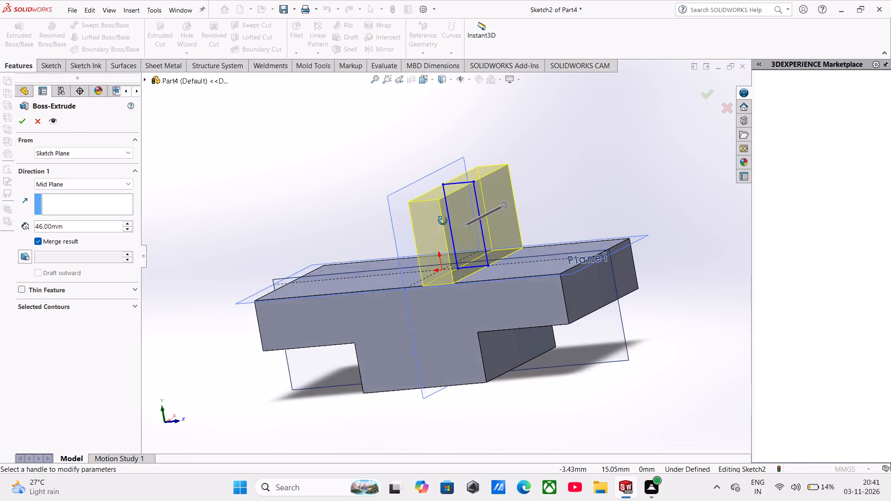
middle_click_drag(443, 221, 424, 238)
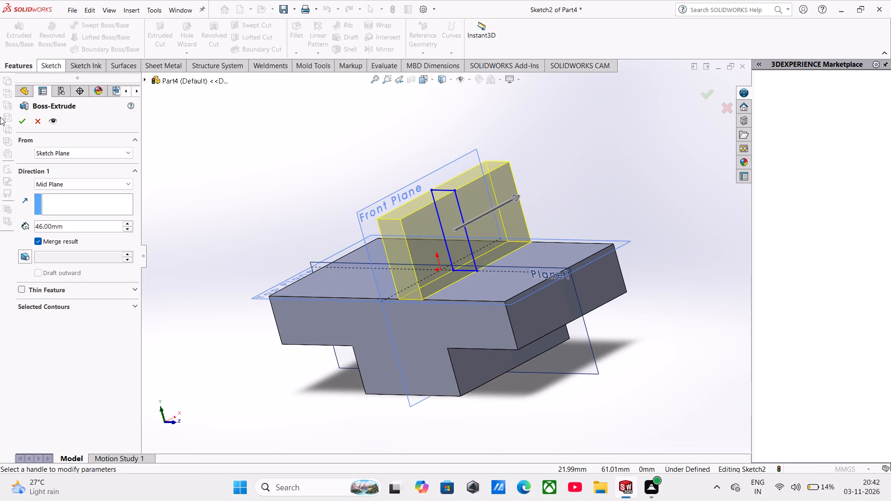
left_click(19, 121)
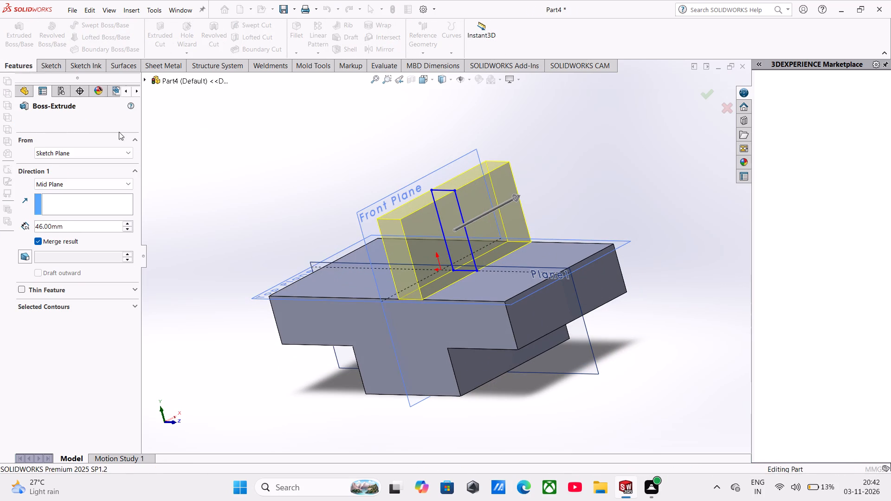
Open a new sketch on Plane1, the plane through the middle of the part's depth.
scroll(271, 228, "up", 1)
middle_click_drag(271, 228, 314, 198)
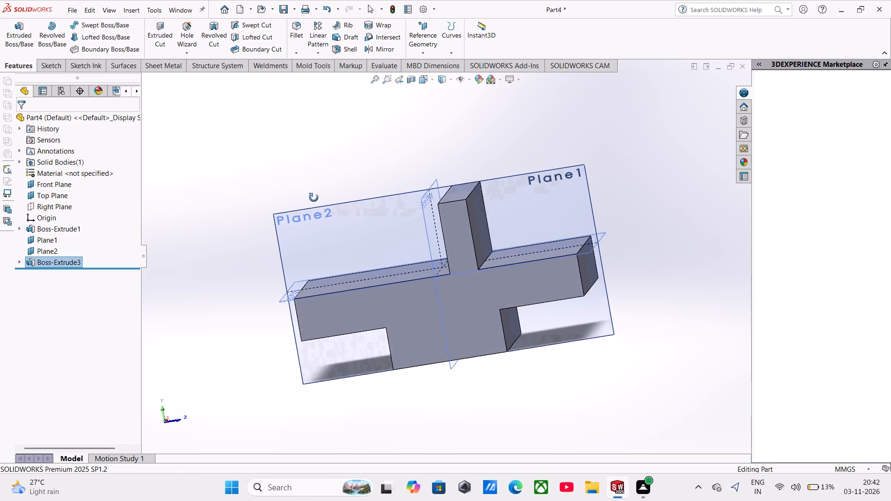
middle_click_drag(314, 198, 314, 190)
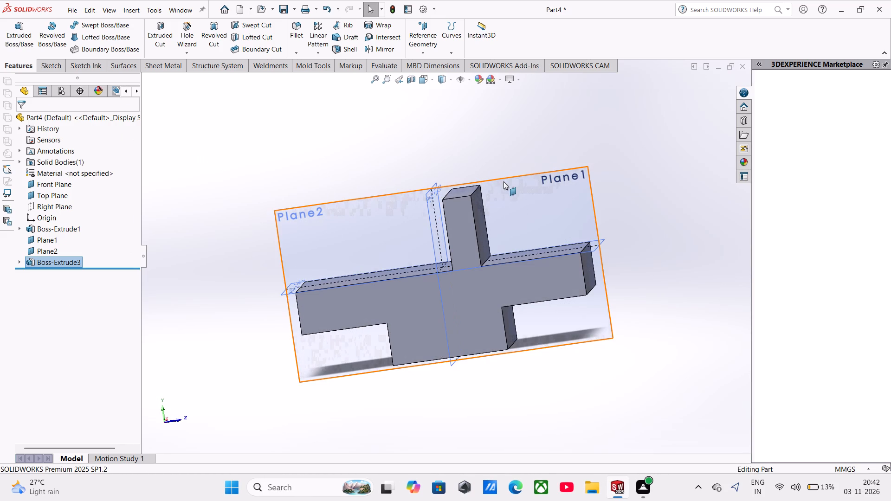
left_click(504, 181)
left_click(546, 153)
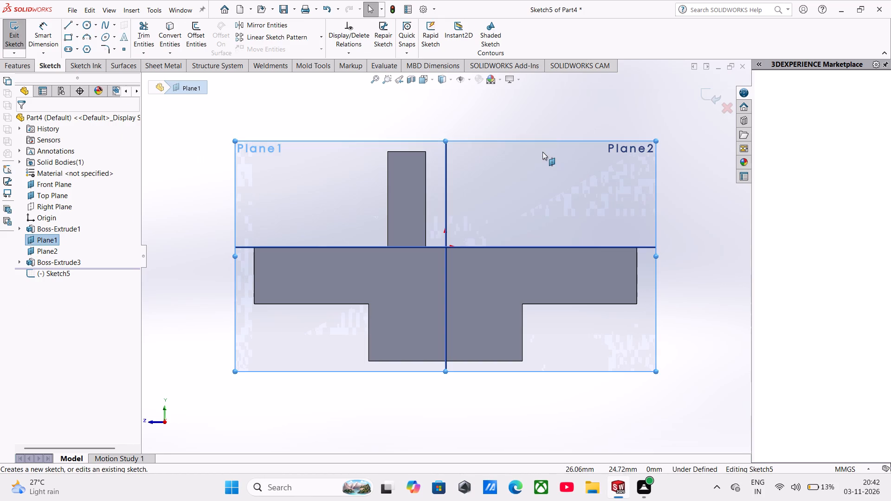
Sketch a horizontal line about 7 mm long along the base's top, starting near its outer corner on the side away from the upright.
middle_click_drag(512, 123, 465, 126)
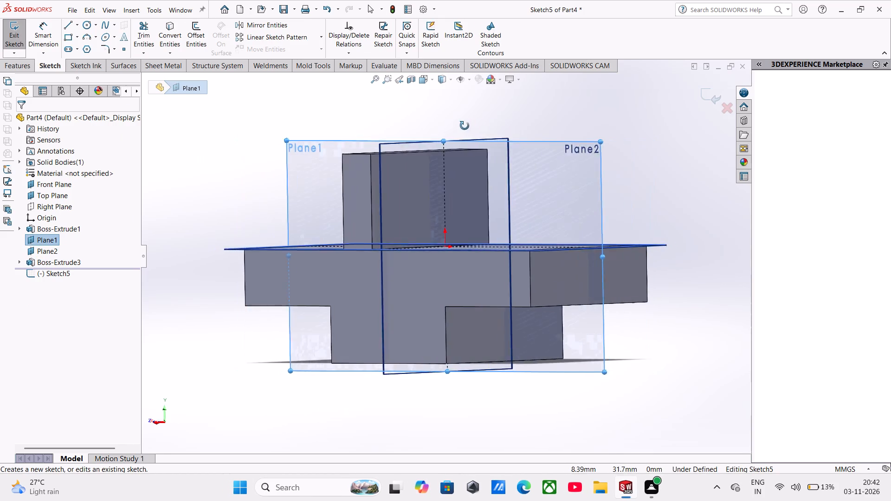
middle_click_drag(465, 126, 319, 131)
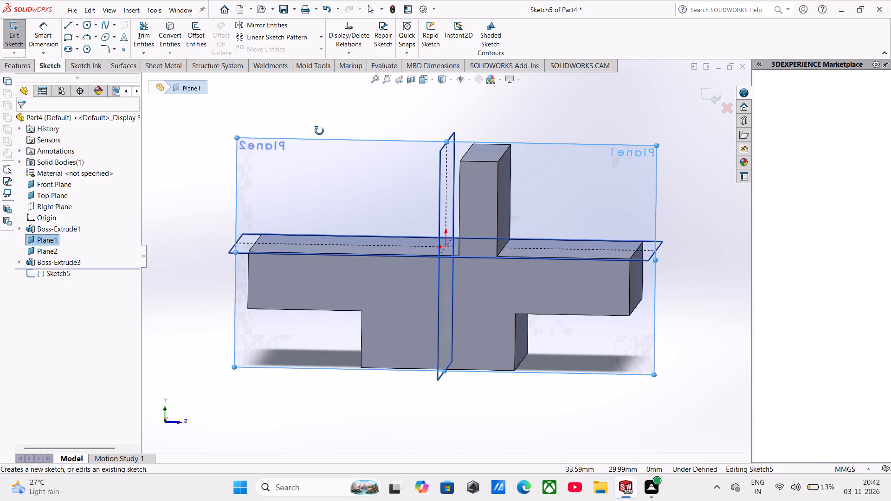
middle_click_drag(319, 131, 322, 132)
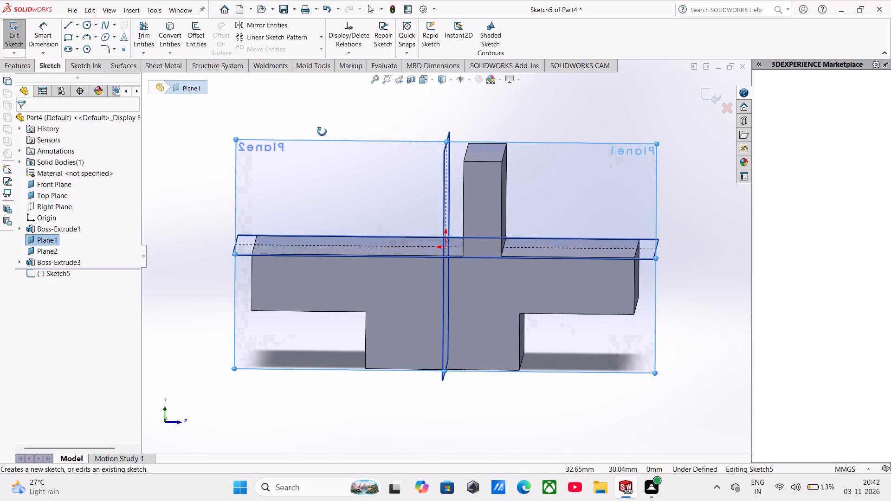
middle_click_drag(322, 132, 324, 120)
scroll(324, 120, "up", 1)
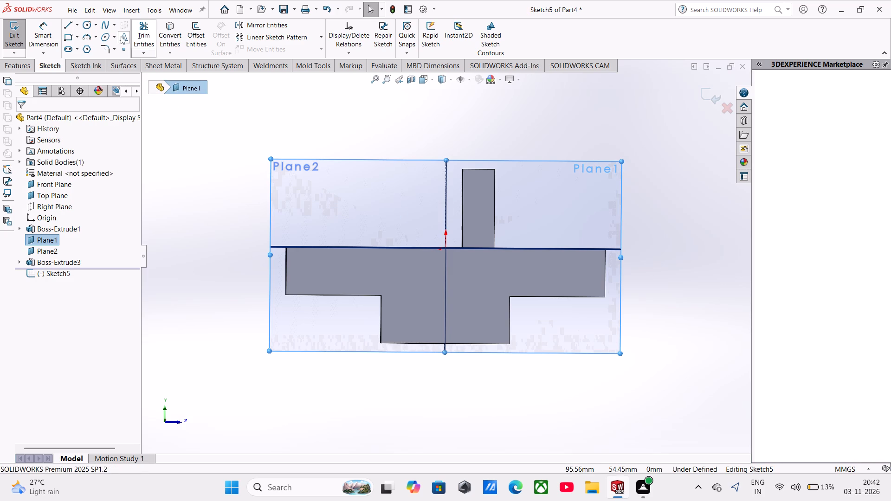
left_click(72, 28)
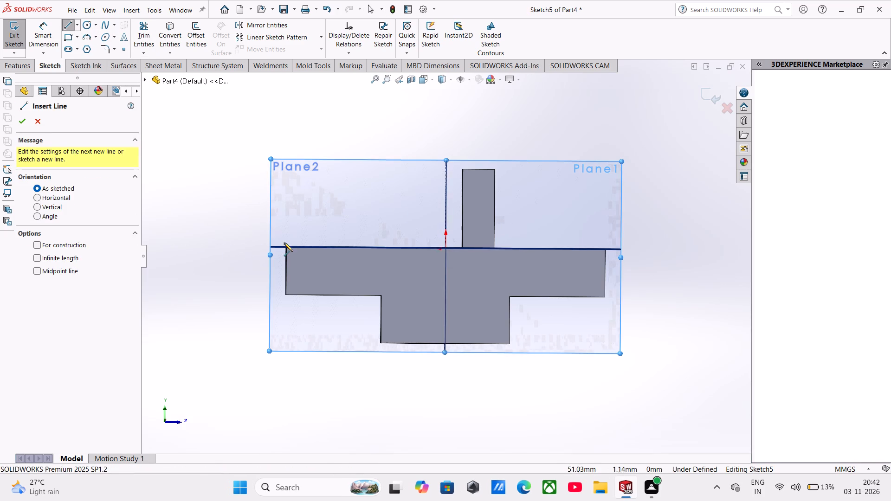
scroll(286, 250, "down", 4)
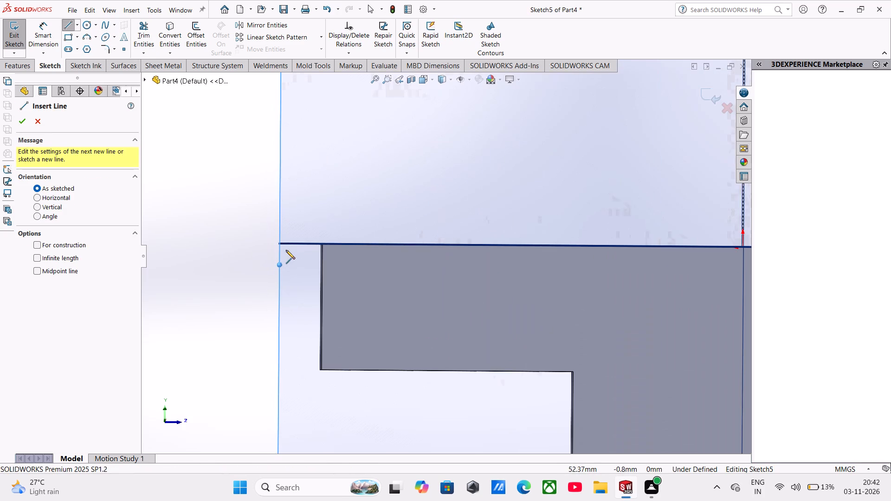
left_click(322, 245)
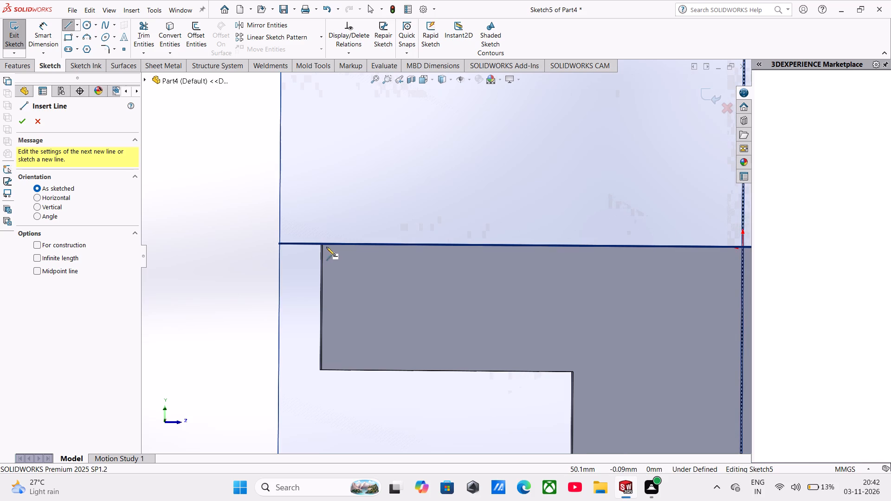
left_click(380, 244)
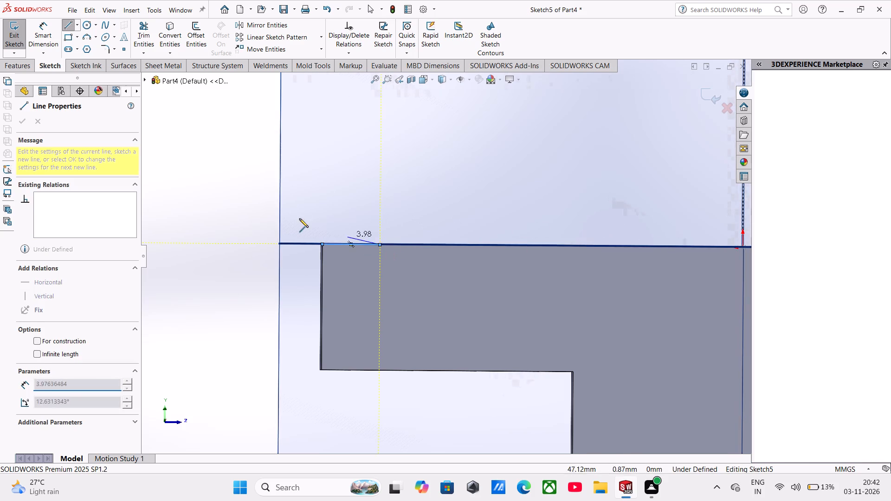
Dimension the horizontal line on the base's top to 24 mm.
left_click(33, 37)
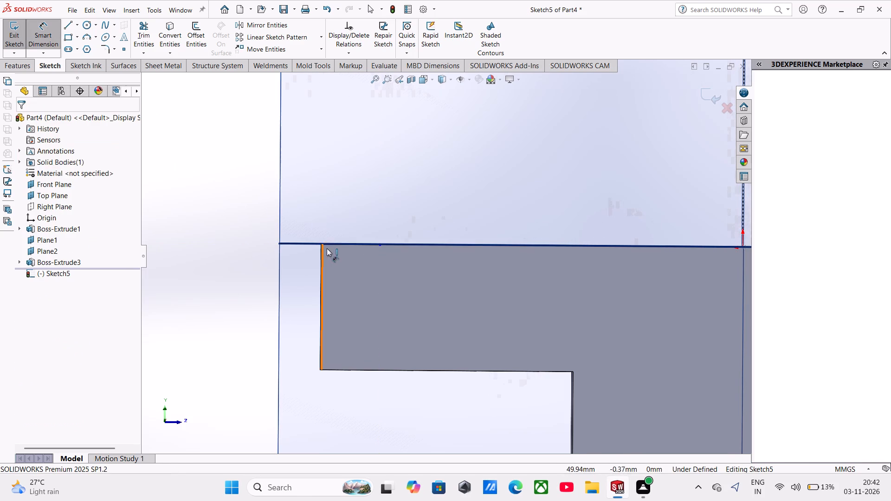
left_click(337, 246)
left_click(218, 315)
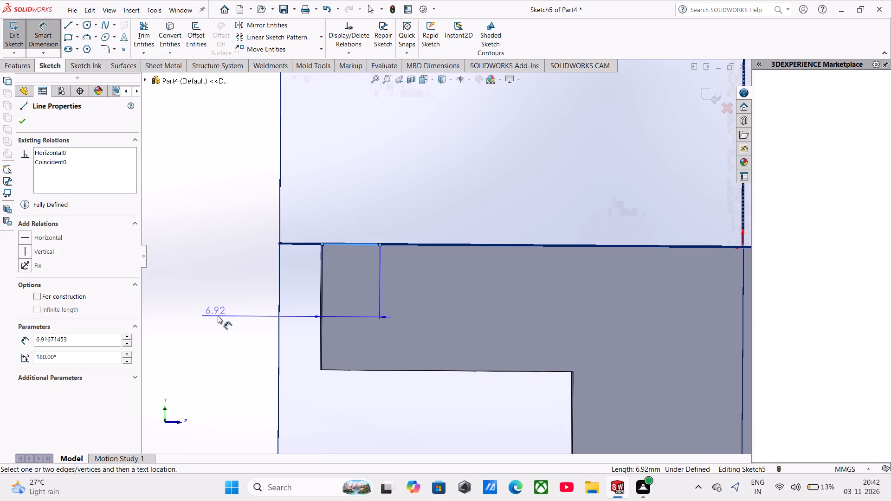
type("24")
key("Return")
scroll(212, 311, "up", 2)
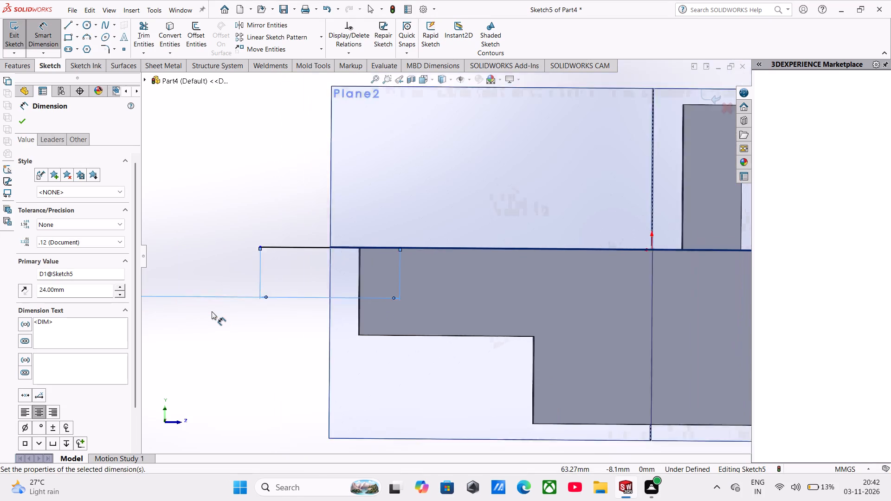
scroll(212, 311, "up", 1)
scroll(307, 278, "down", 2)
scroll(421, 245, "down", 1)
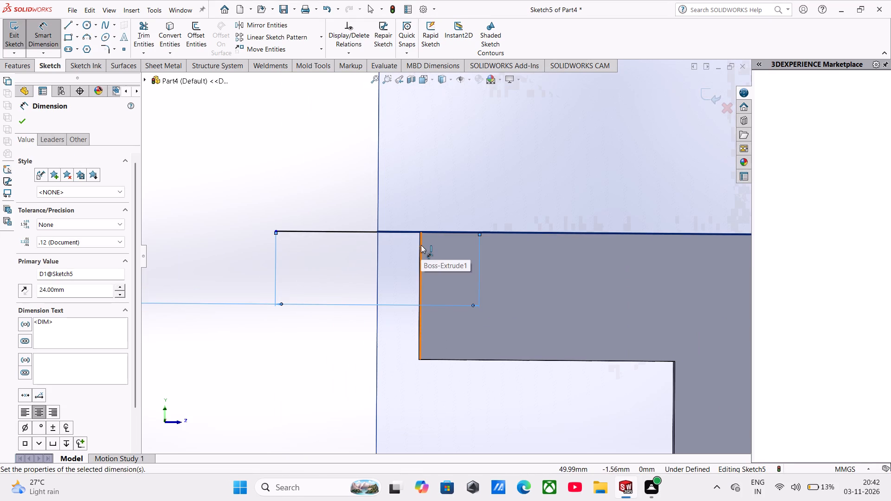
left_click(24, 126)
Set a 0 mm distance between the base's outer end edge and the 24 mm line's outer endpoint.
left_click(34, 40)
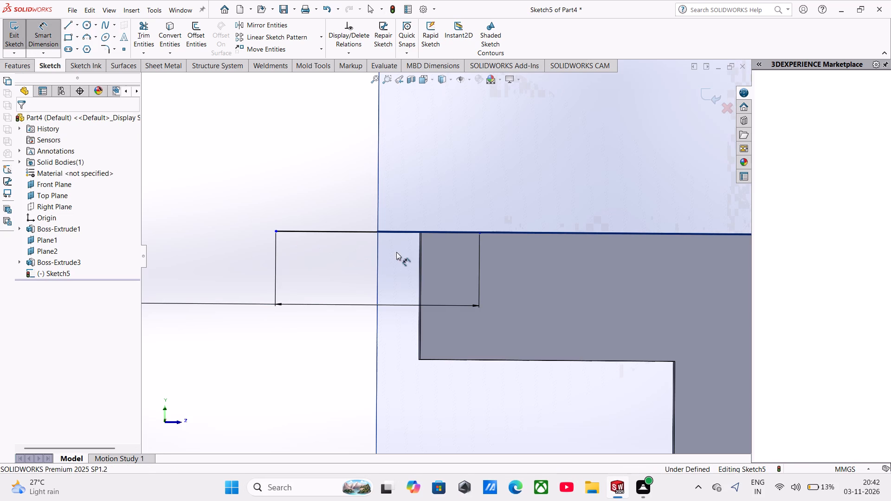
left_click(420, 241)
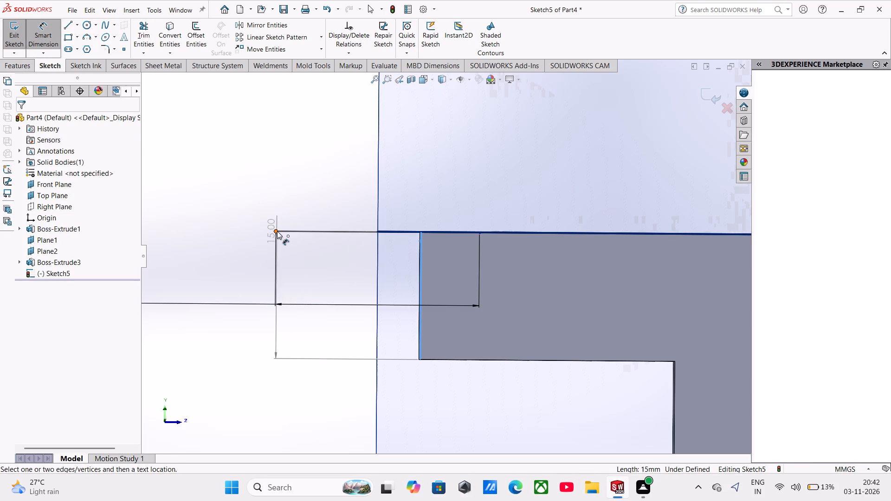
left_click(277, 231)
left_click(250, 263)
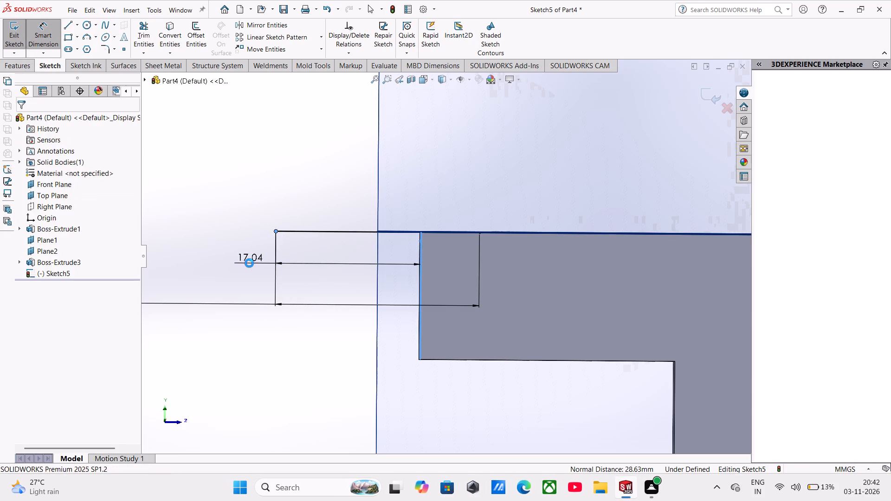
key("0")
key("Return")
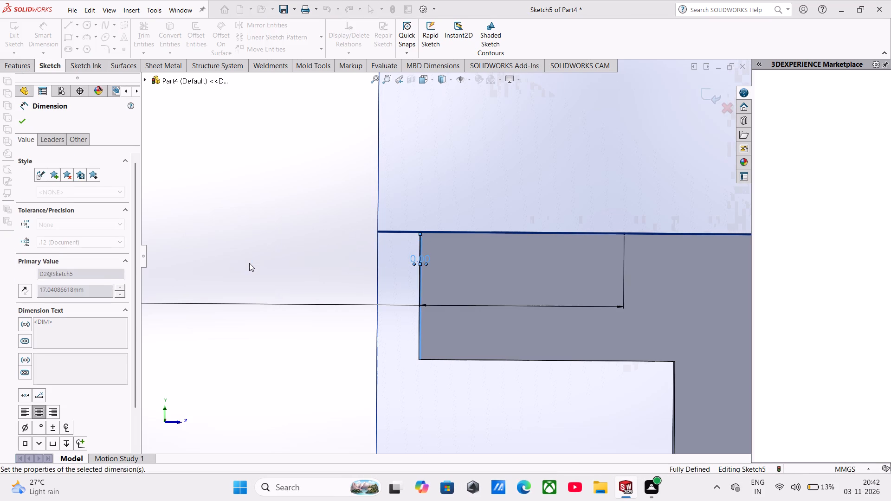
scroll(370, 231, "up", 3)
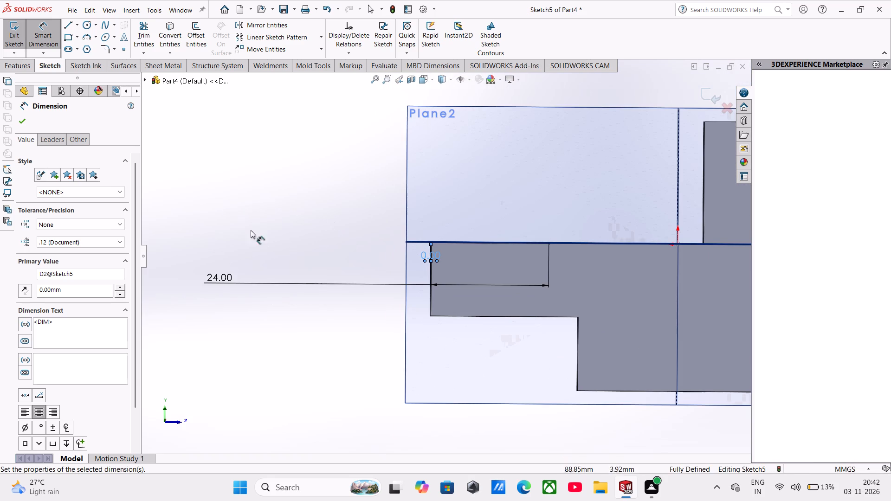
left_click(331, 251)
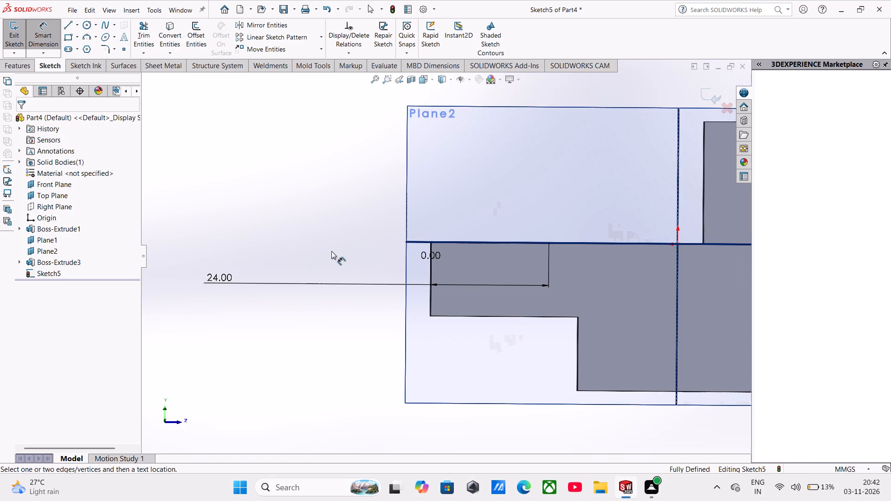
Draw a 13 mm vertical line up the upright's inner side from its foot, continuing with a sloped line to the 24 mm line's inner end.
scroll(504, 244, "up", 3)
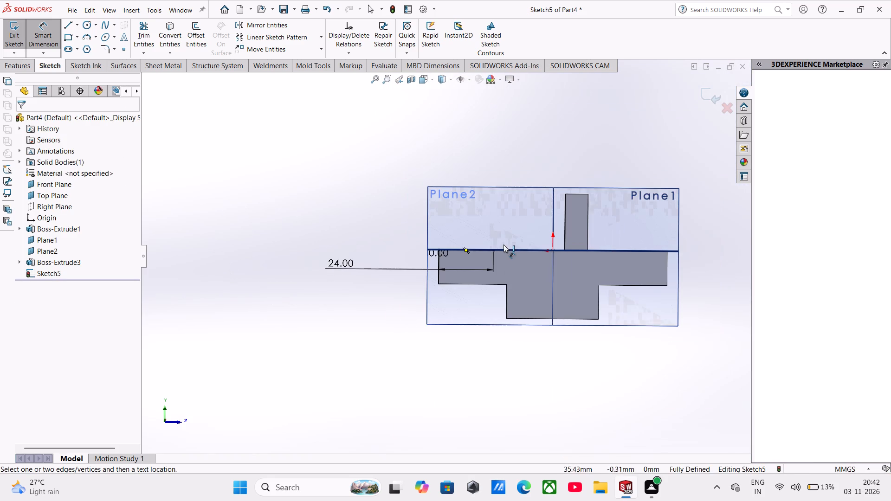
left_click(71, 26)
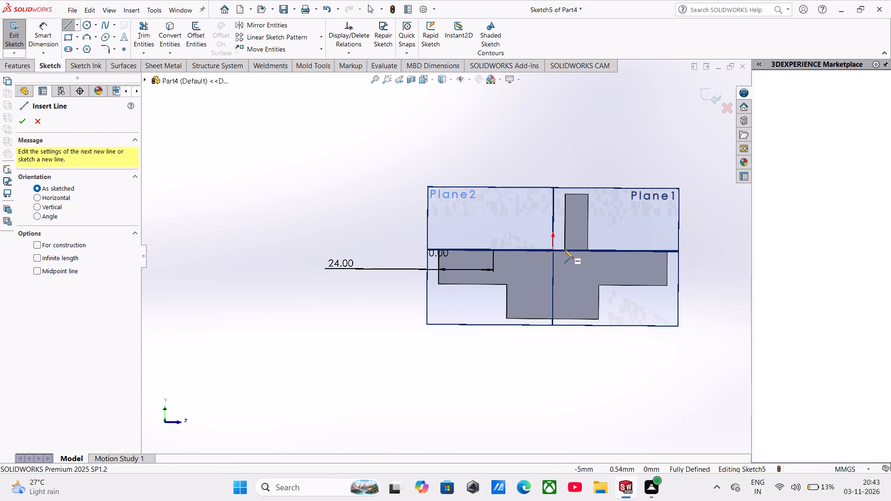
scroll(564, 250, "down", 4)
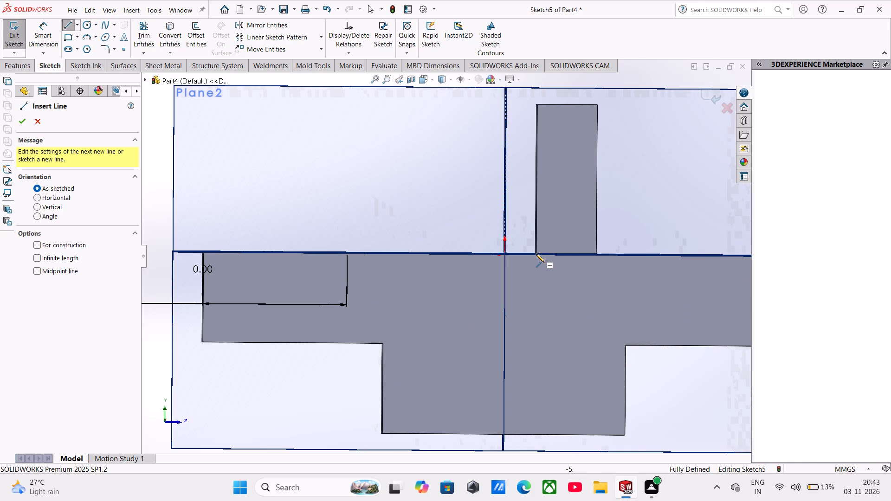
left_click(536, 254)
left_click(537, 229)
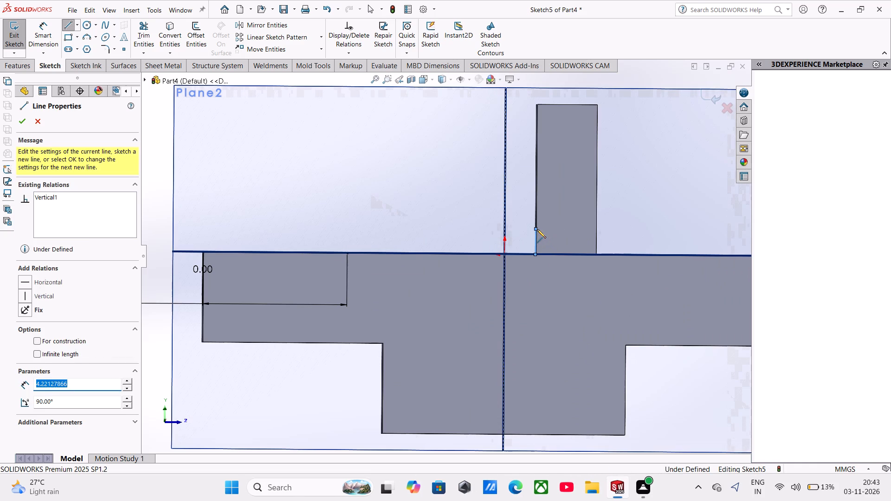
type("13")
key("Return")
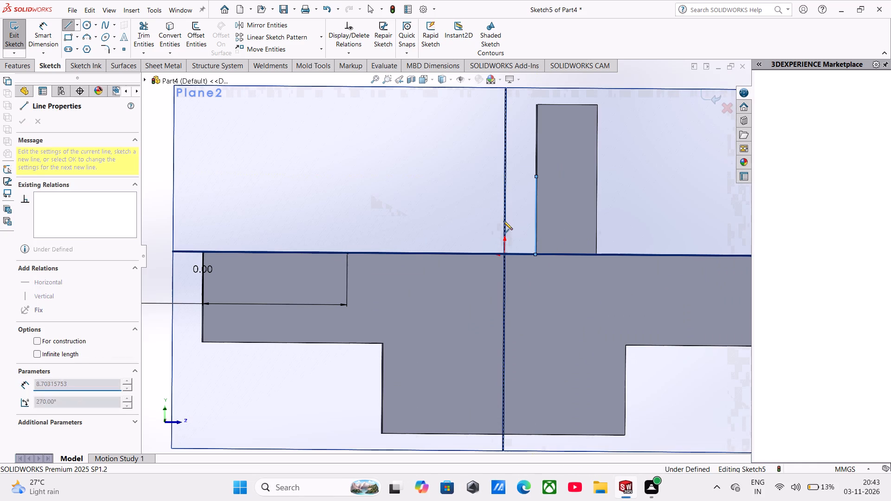
left_click(346, 253)
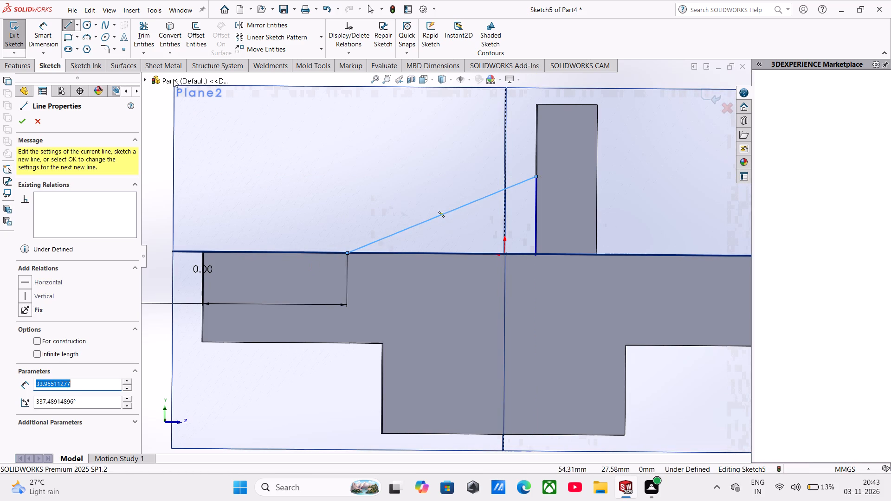
Trim away the 24 mm horizontal and 13 mm vertical lines, leaving only the sloped line.
left_click(142, 40)
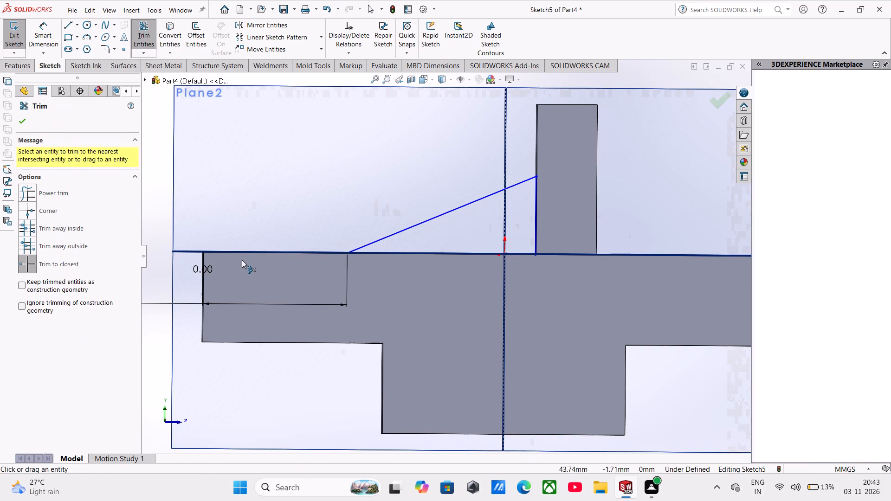
left_click(239, 254)
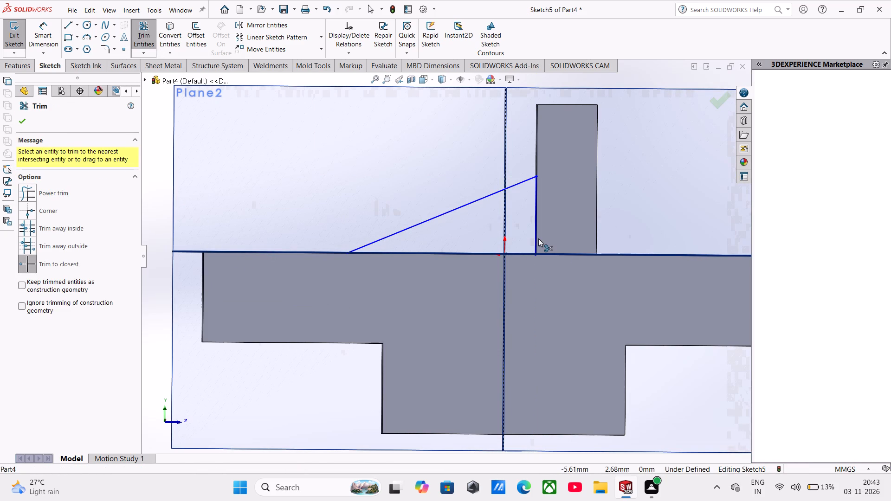
left_click(538, 238)
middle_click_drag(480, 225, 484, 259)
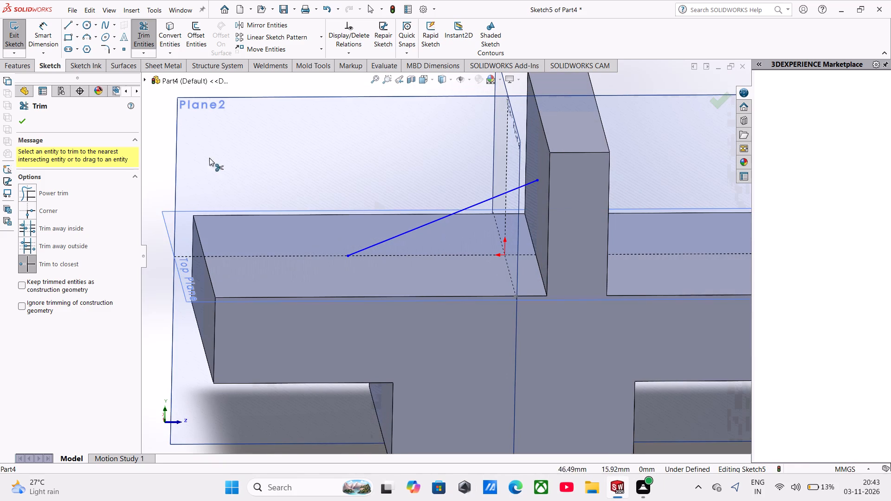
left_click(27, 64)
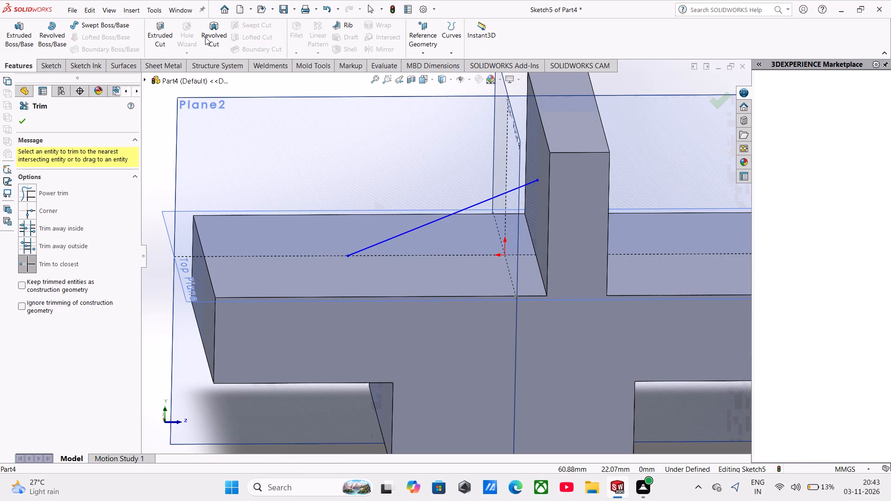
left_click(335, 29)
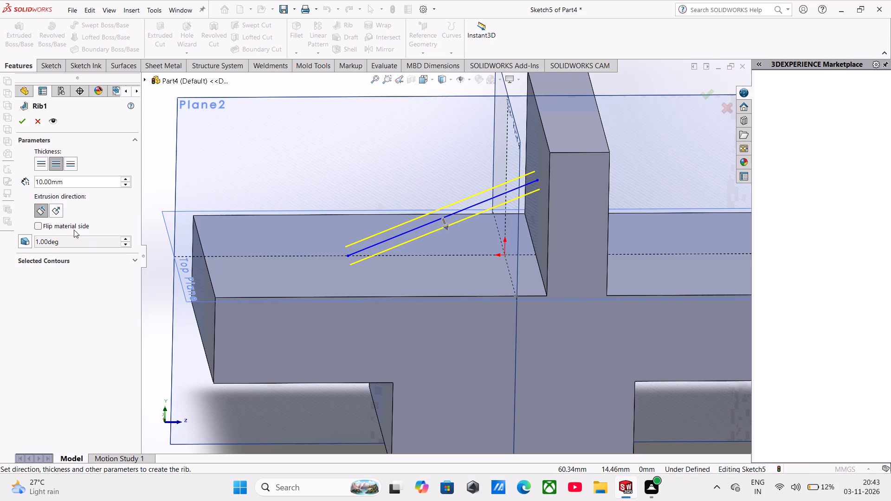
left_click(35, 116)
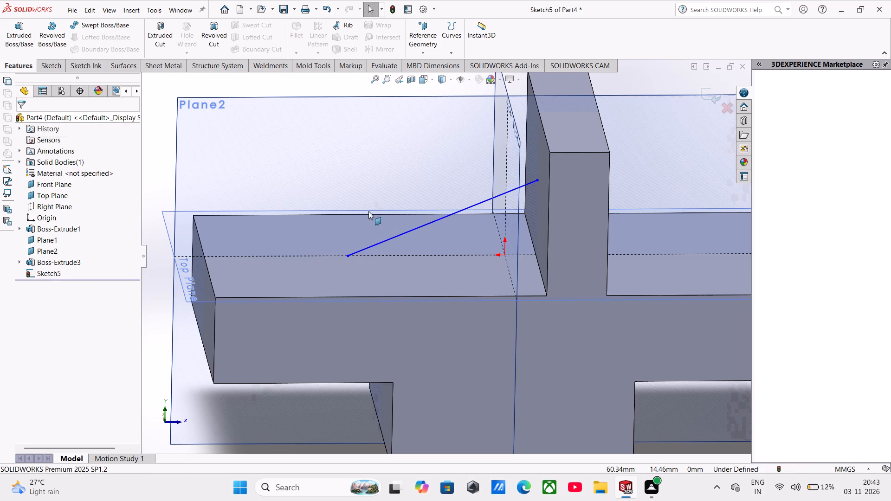
Hide the reference planes and convert the upright's inner edge and the base's adjoining top edge into sketch lines.
middle_click_drag(368, 210, 362, 181)
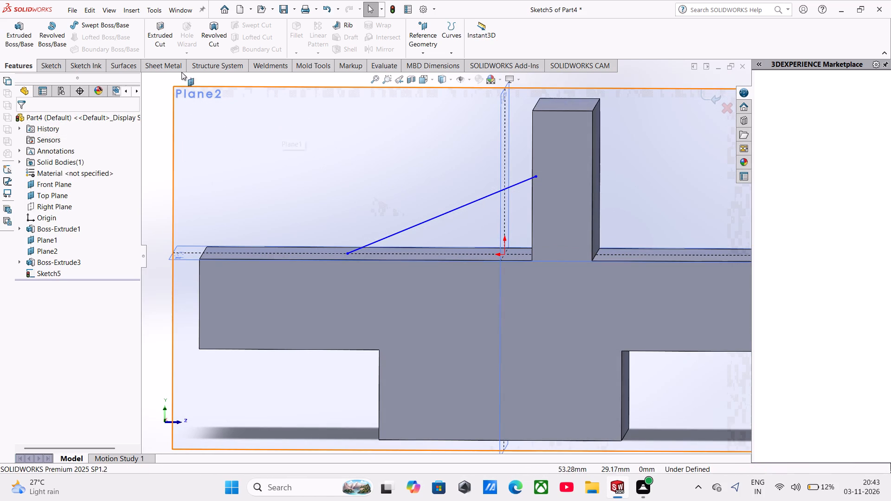
left_click(41, 71)
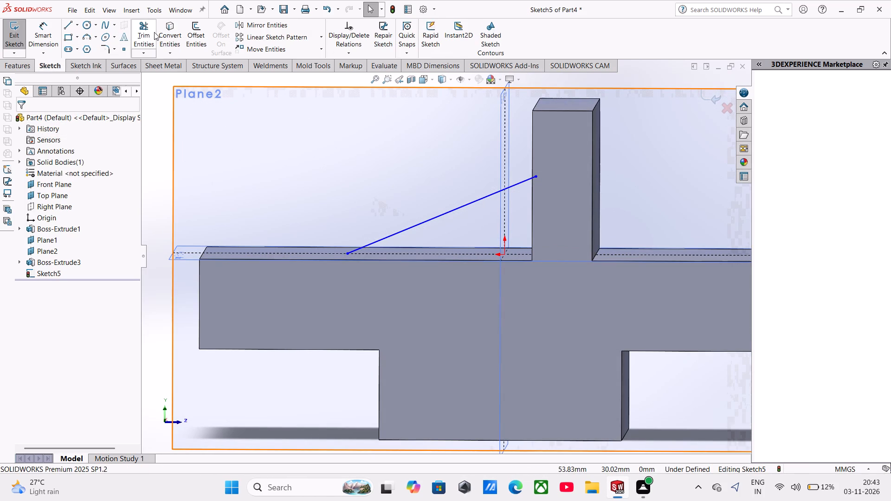
left_click(162, 34)
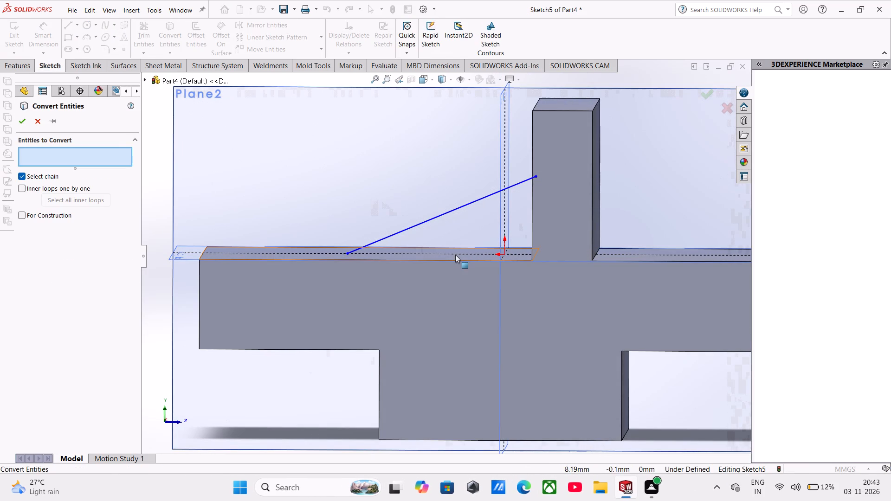
left_click(452, 258)
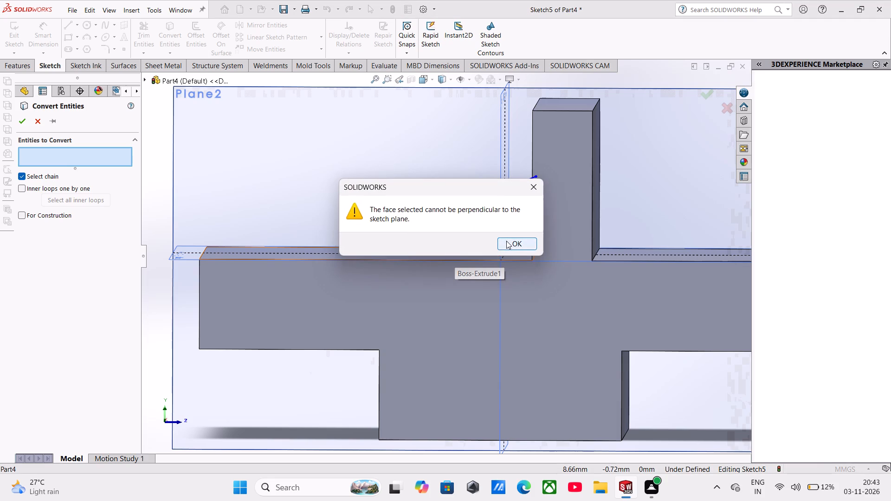
left_click(506, 241)
middle_click_drag(516, 255, 518, 241)
scroll(516, 244, "up", 1)
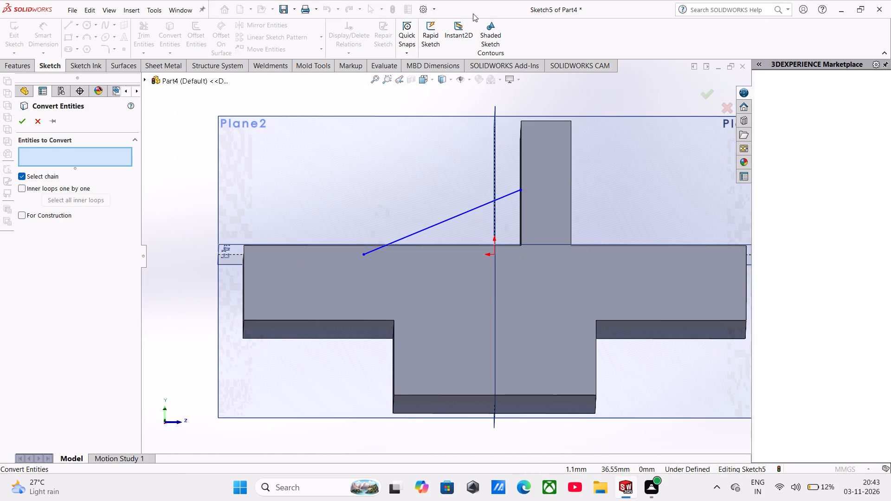
left_click(431, 75)
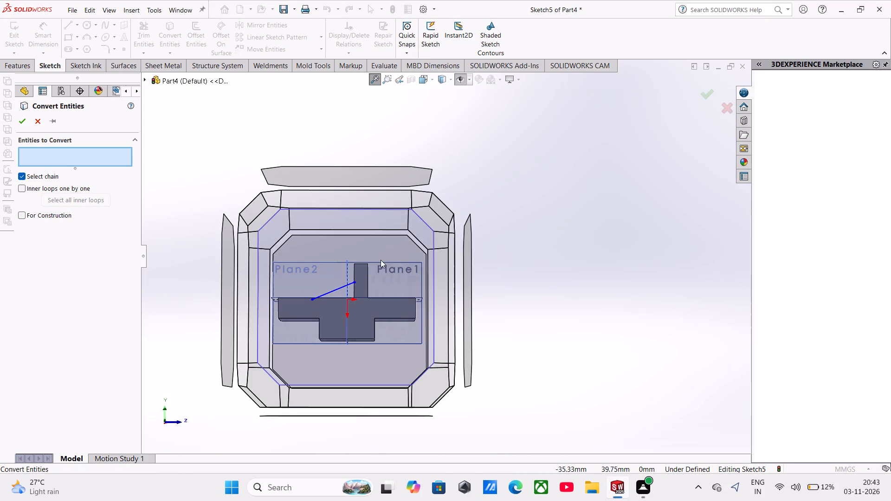
left_click(363, 276)
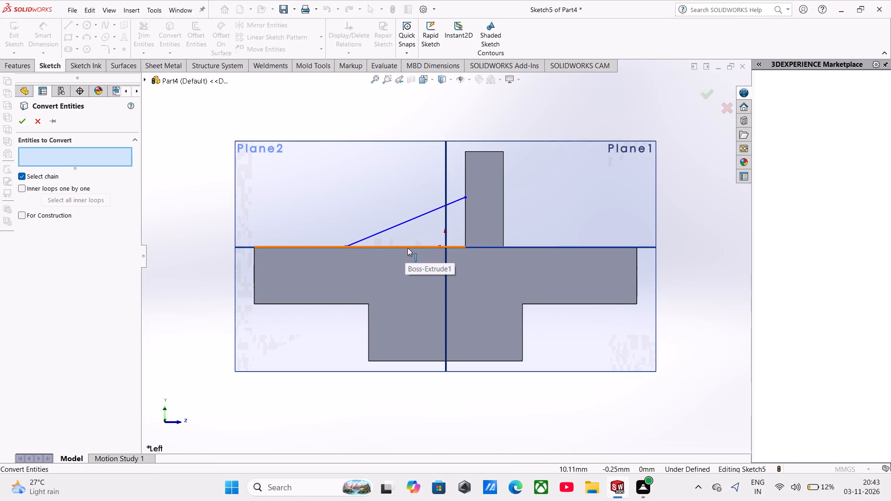
left_click(459, 84)
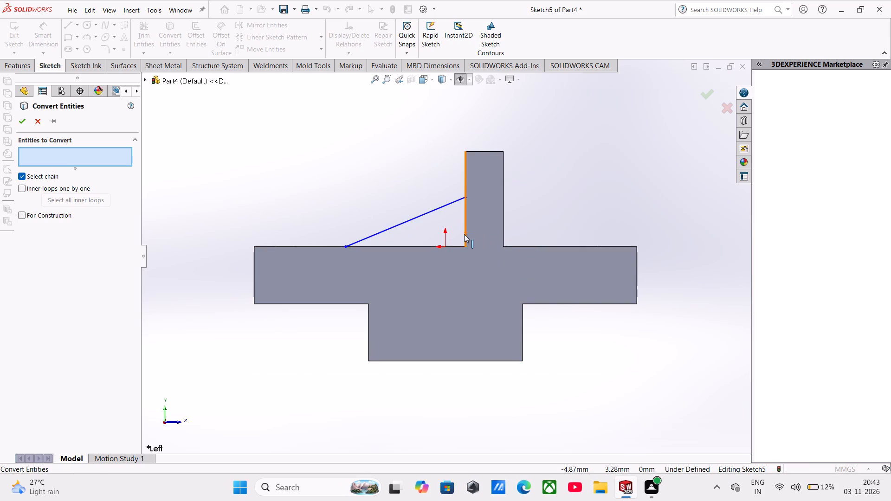
left_click(464, 234)
left_click(432, 247)
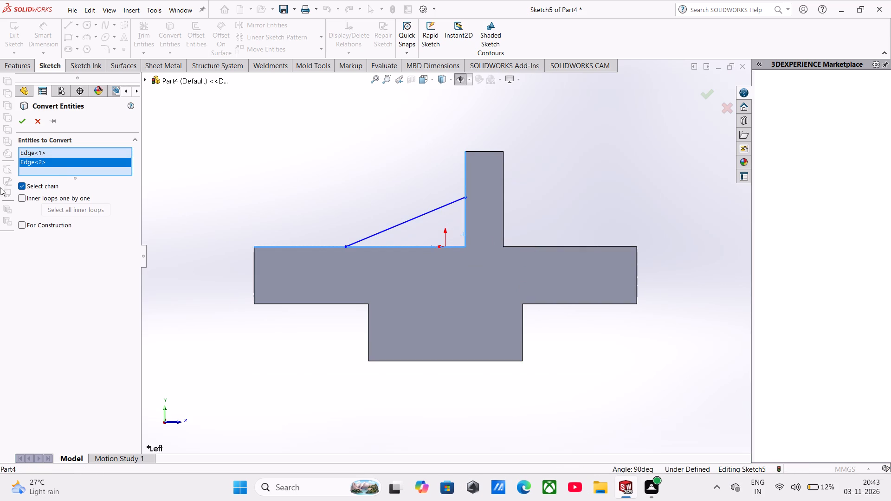
left_click(21, 118)
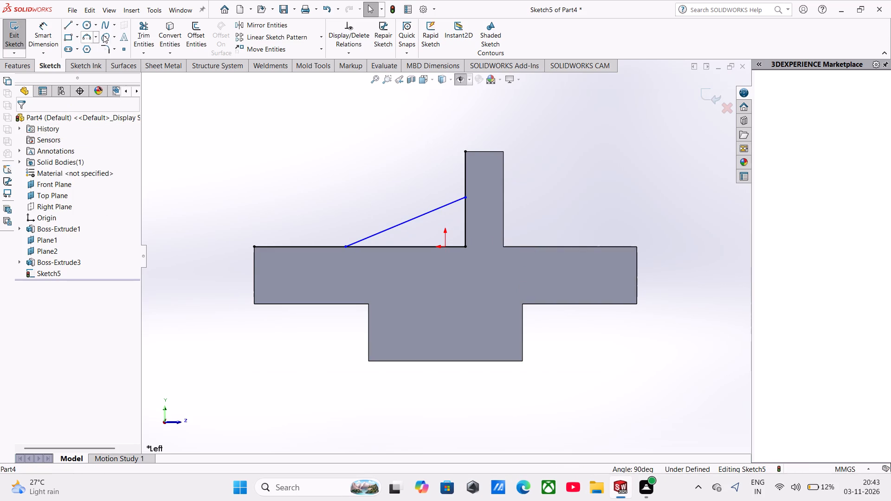
Trim the converted base line beyond the sloped line's foot and the converted upright line above its upper end.
left_click(142, 32)
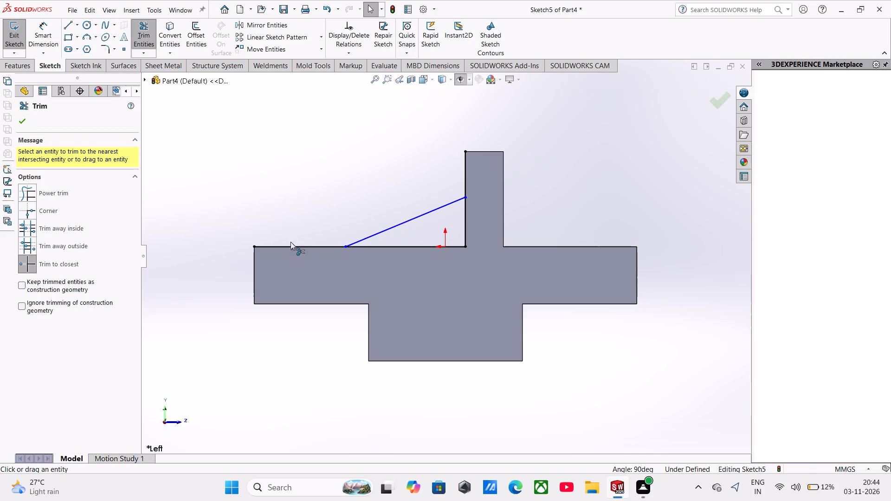
left_click(289, 246)
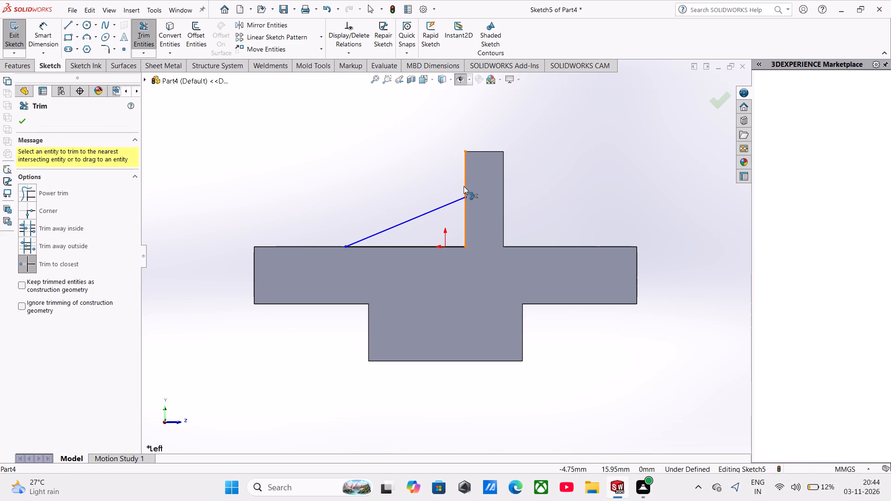
left_click(464, 186)
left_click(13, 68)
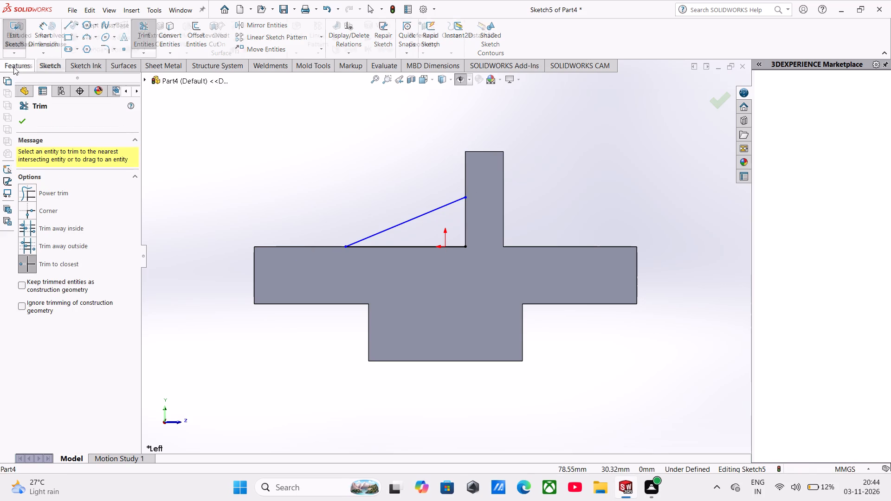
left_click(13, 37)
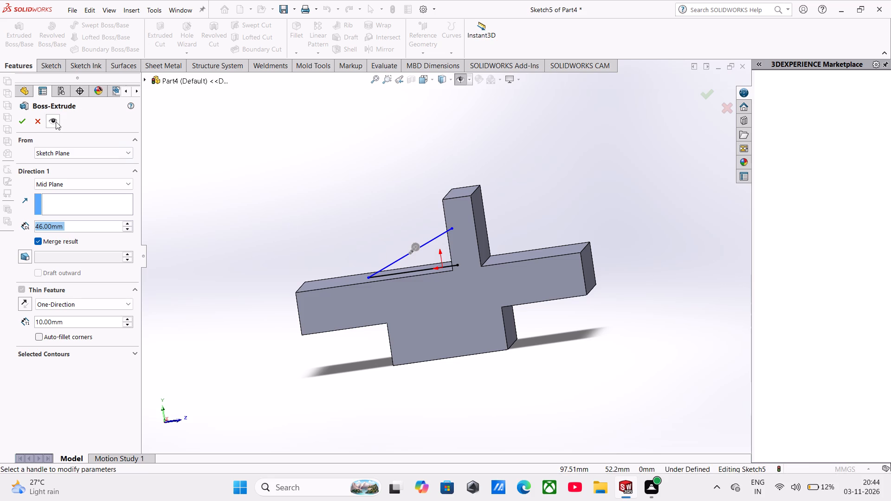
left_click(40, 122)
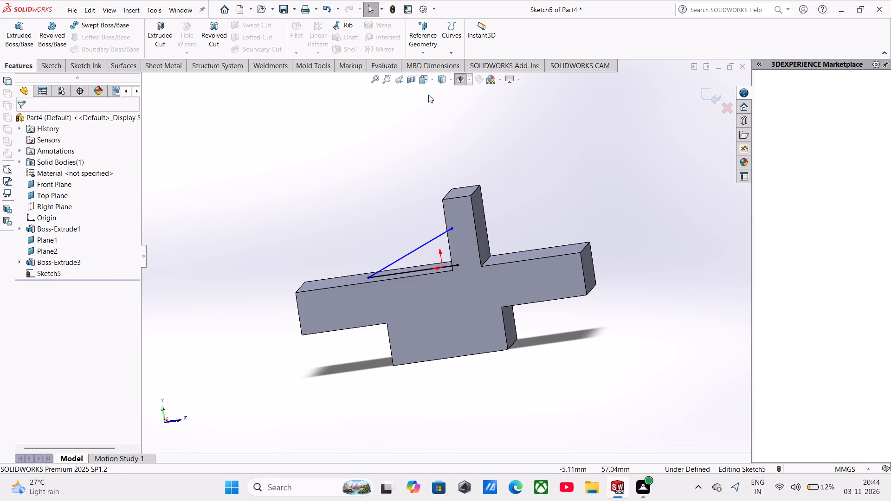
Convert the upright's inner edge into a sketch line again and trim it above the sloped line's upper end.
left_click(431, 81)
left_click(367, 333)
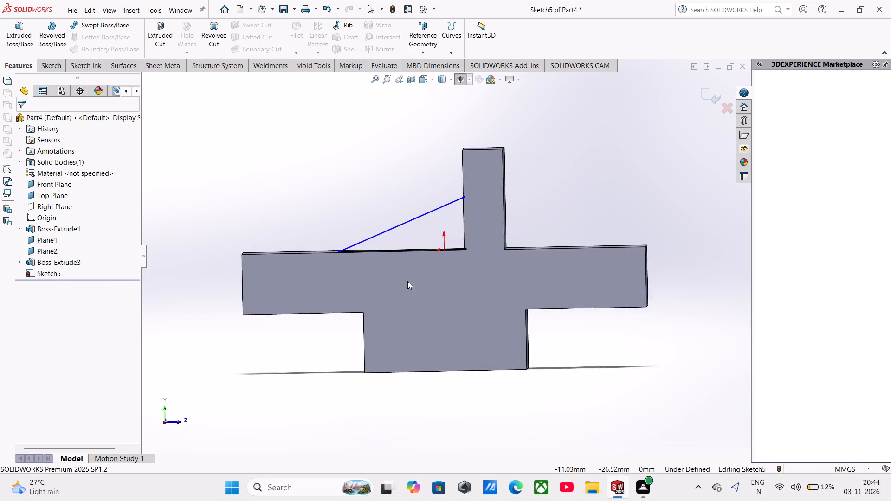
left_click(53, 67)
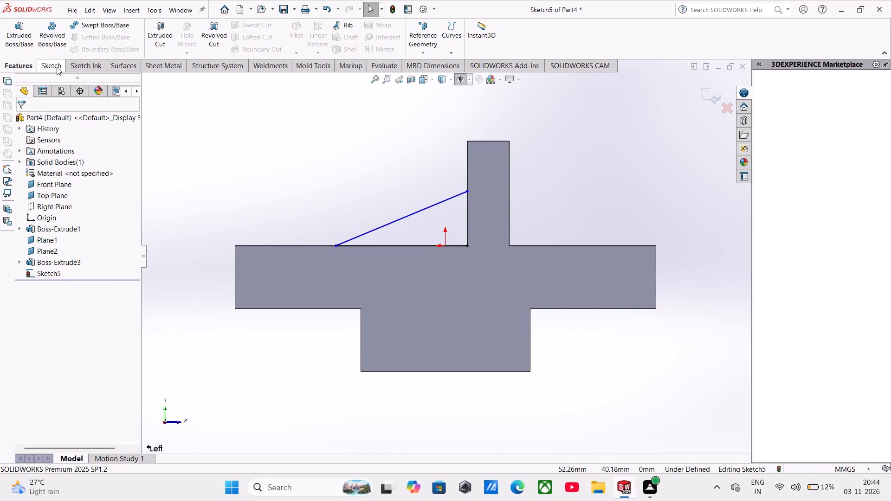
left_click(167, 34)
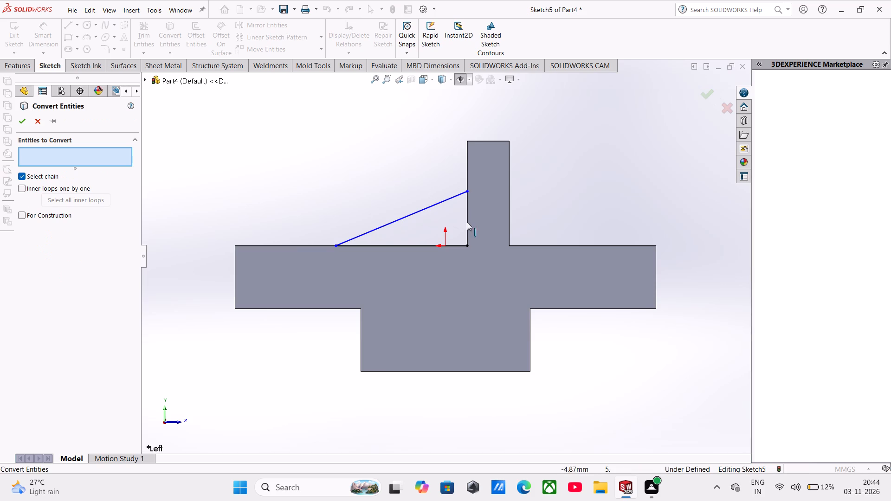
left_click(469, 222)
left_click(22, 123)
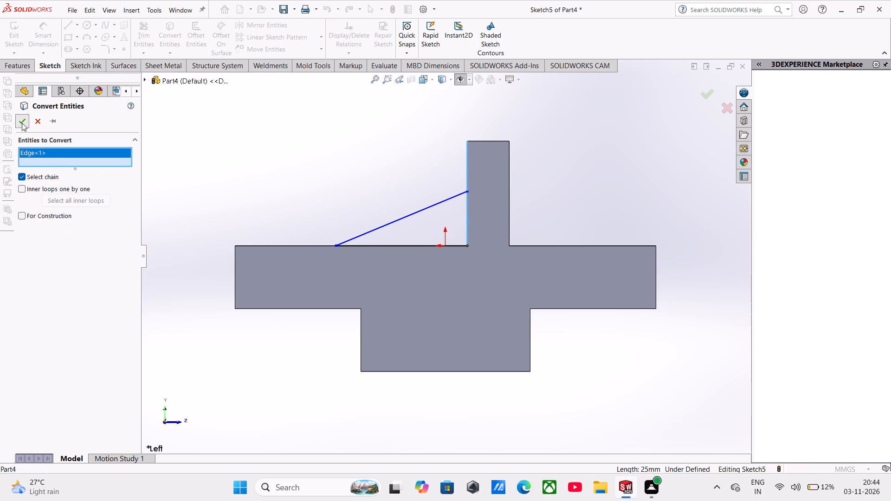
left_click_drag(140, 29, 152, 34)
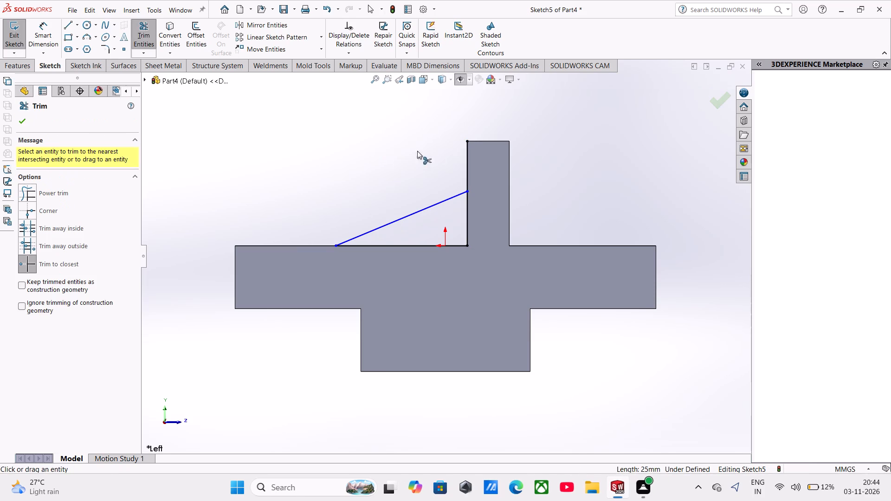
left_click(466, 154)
Draw a line about 13 mm long down the upright's inner edge, from level with the sloped line's upper end to the upright's foot.
scroll(469, 230, "down", 4)
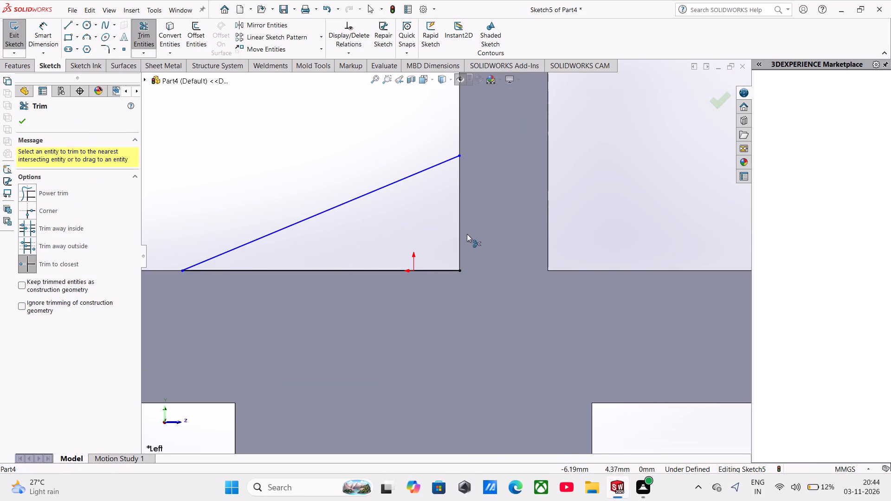
scroll(448, 264, "up", 2)
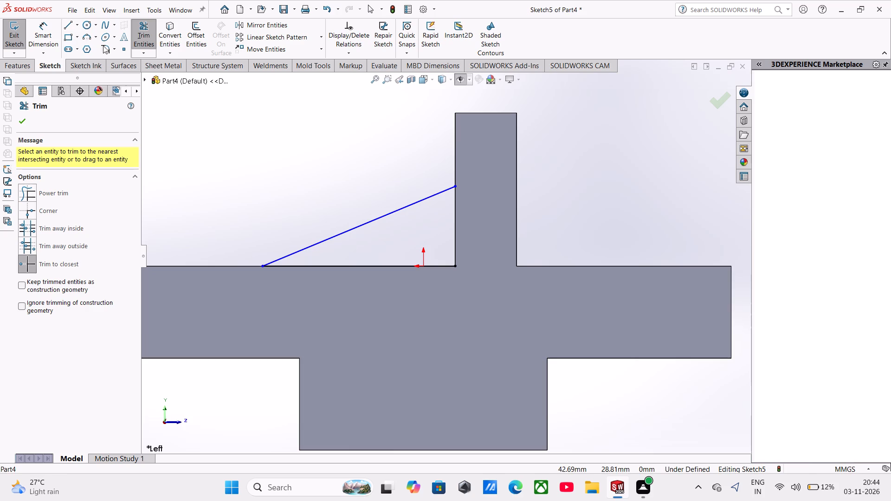
scroll(293, 132, "down", 2)
scroll(463, 195, "down", 4)
scroll(554, 256, "down", 5)
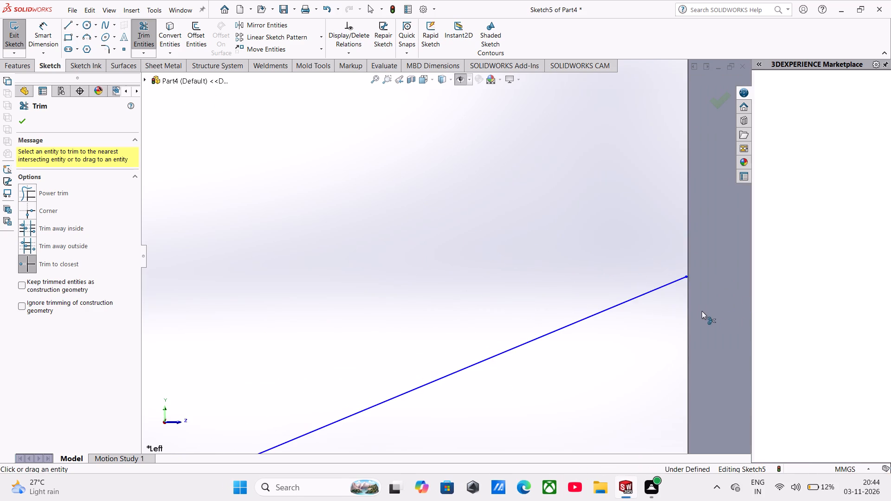
scroll(701, 310, "down", 6)
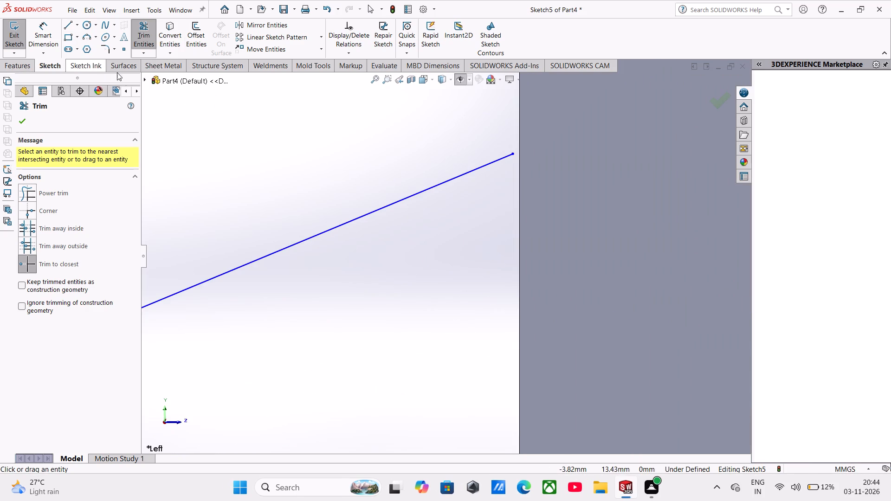
left_click(73, 28)
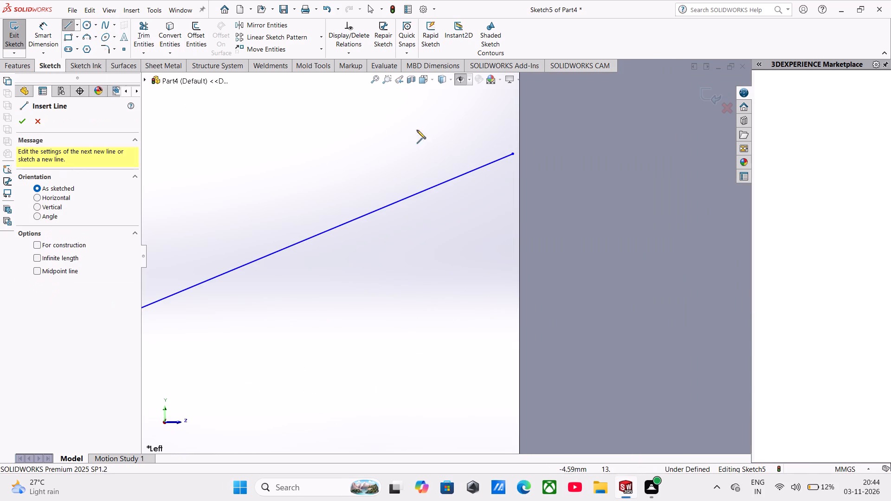
left_click(521, 151)
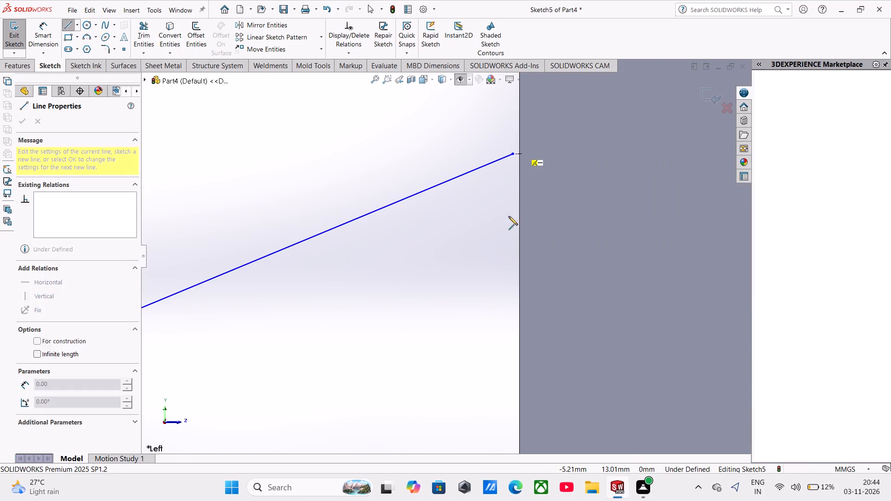
scroll(508, 219, "up", 3)
scroll(491, 266, "up", 14)
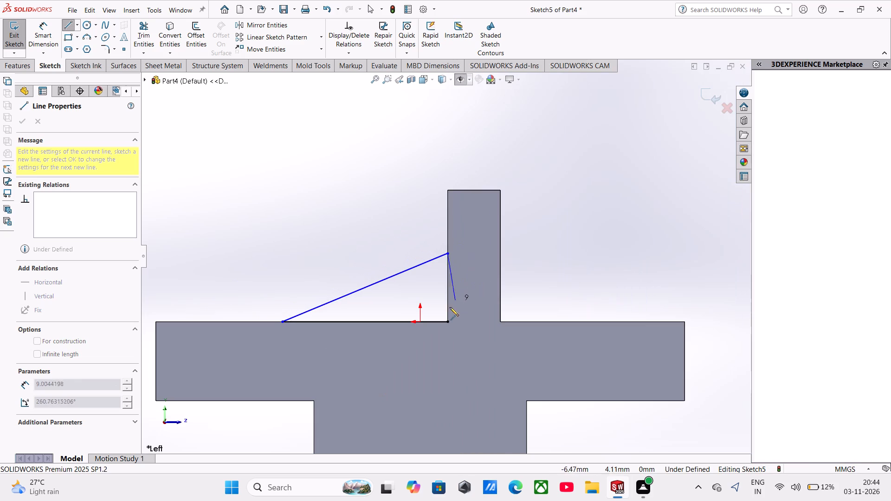
left_click(449, 323)
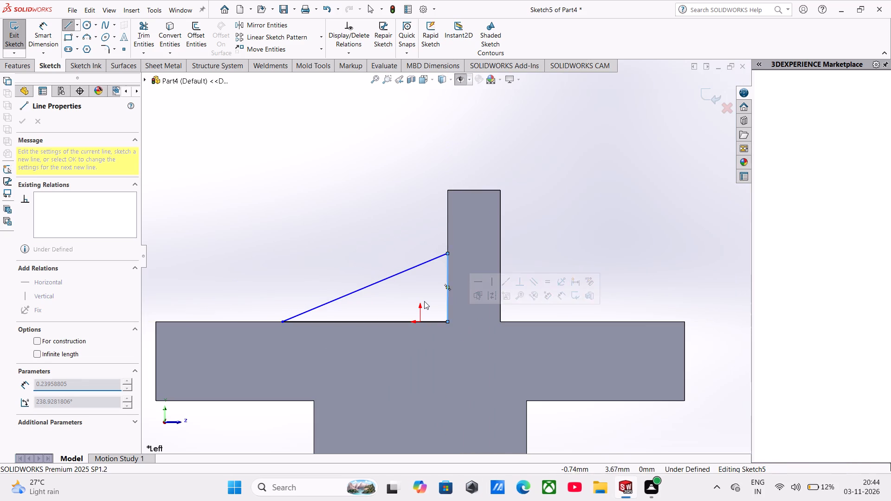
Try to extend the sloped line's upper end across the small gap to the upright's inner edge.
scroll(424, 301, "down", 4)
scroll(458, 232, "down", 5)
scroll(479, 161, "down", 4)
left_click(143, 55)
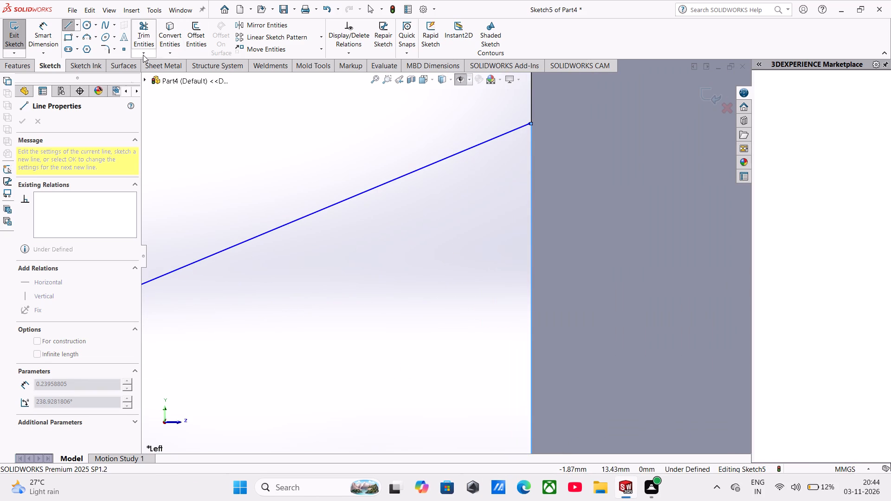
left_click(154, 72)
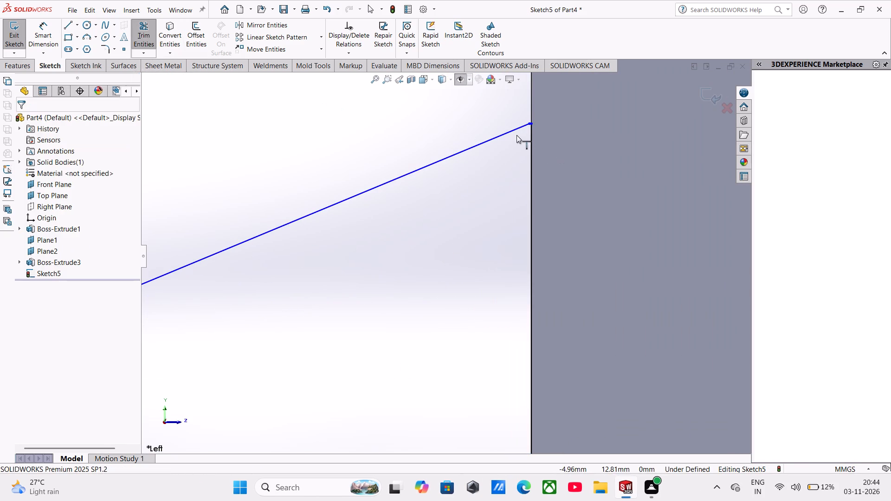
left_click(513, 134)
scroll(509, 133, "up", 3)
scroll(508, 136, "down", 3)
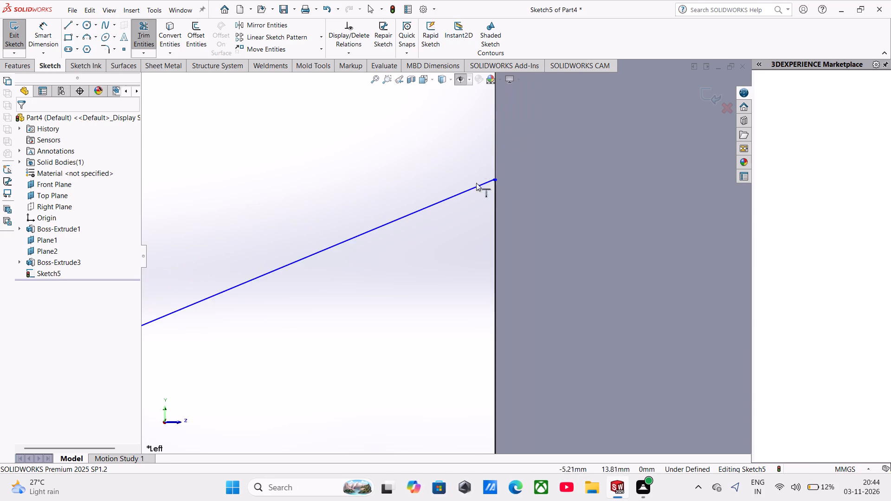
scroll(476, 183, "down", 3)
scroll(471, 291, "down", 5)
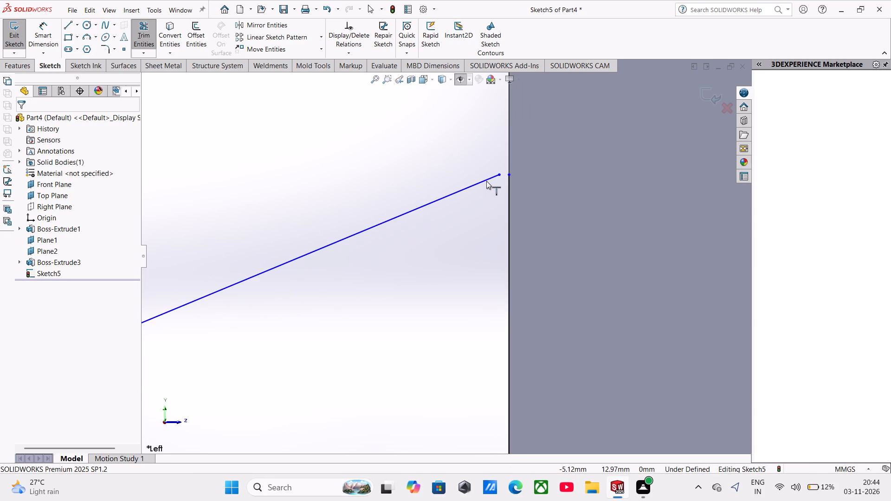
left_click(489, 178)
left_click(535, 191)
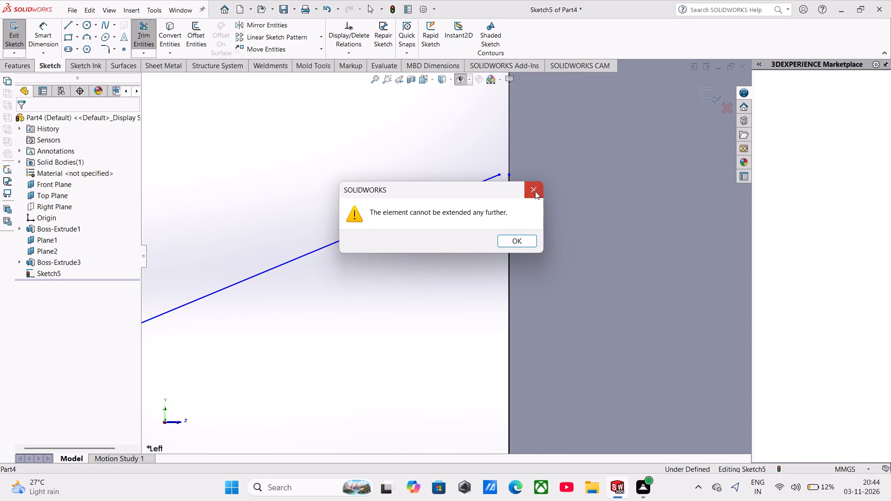
Draw a short line up the upright's inner edge from the vertical line's upper end and extend the sloped line to it.
left_click(69, 29)
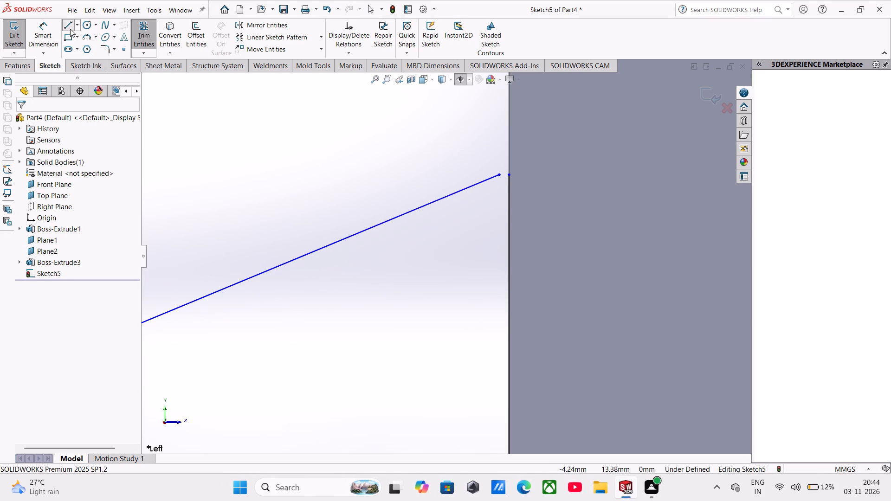
left_click(506, 174)
left_click(507, 132)
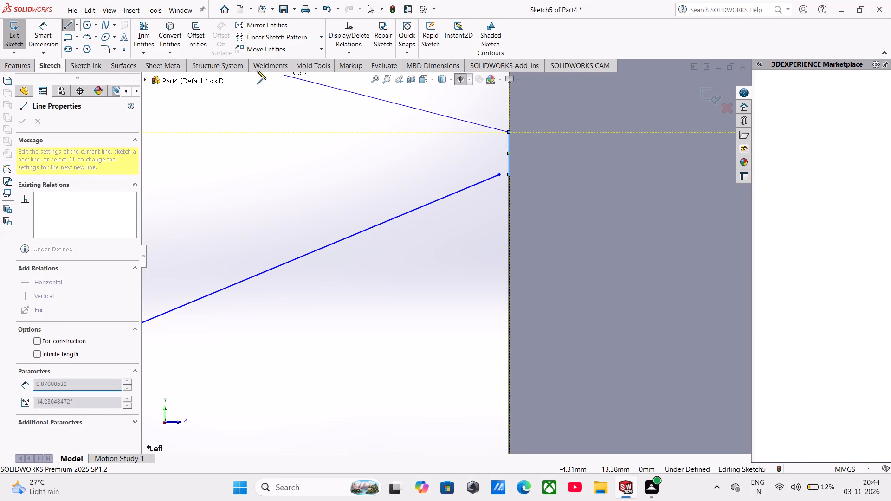
left_click(154, 51)
left_click(153, 77)
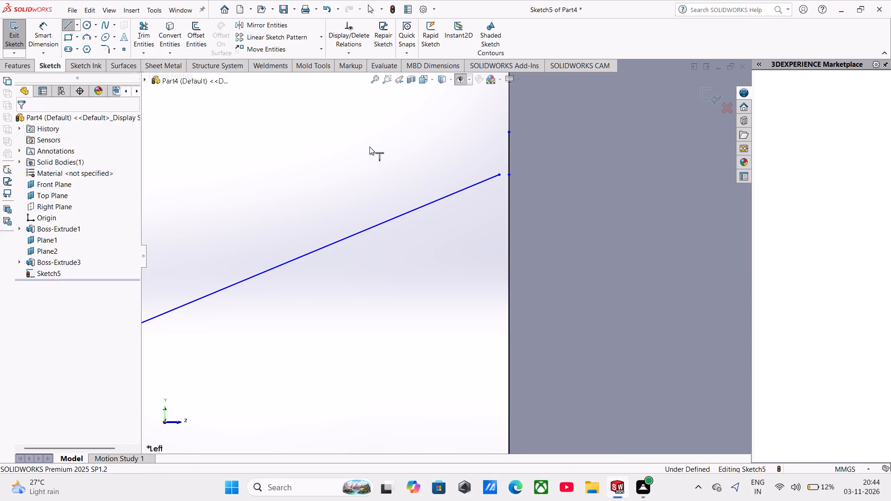
left_click(477, 181)
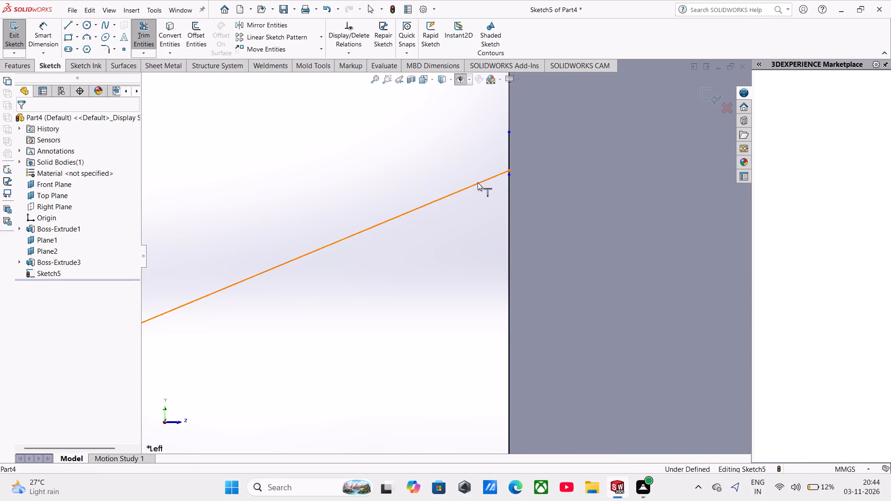
Trim the short vertical line above the point where the sloped line meets the upright.
left_click(150, 55)
left_click(153, 61)
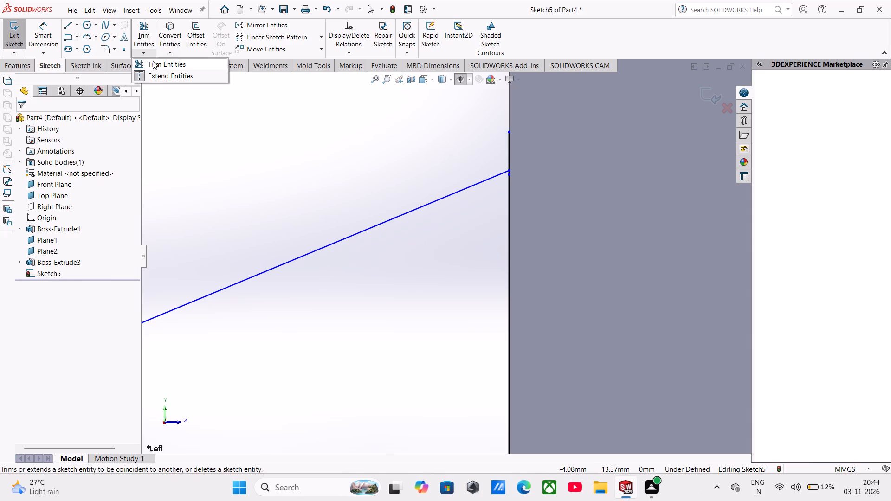
left_click(508, 142)
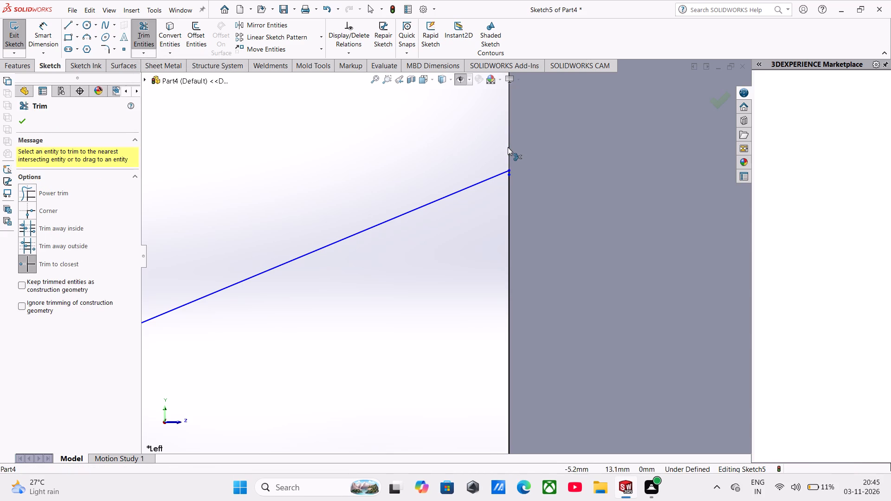
Extrude the triangular profile 46 mm using Mid Plane, merged with the body.
scroll(508, 147, "up", 3)
scroll(420, 233, "up", 19)
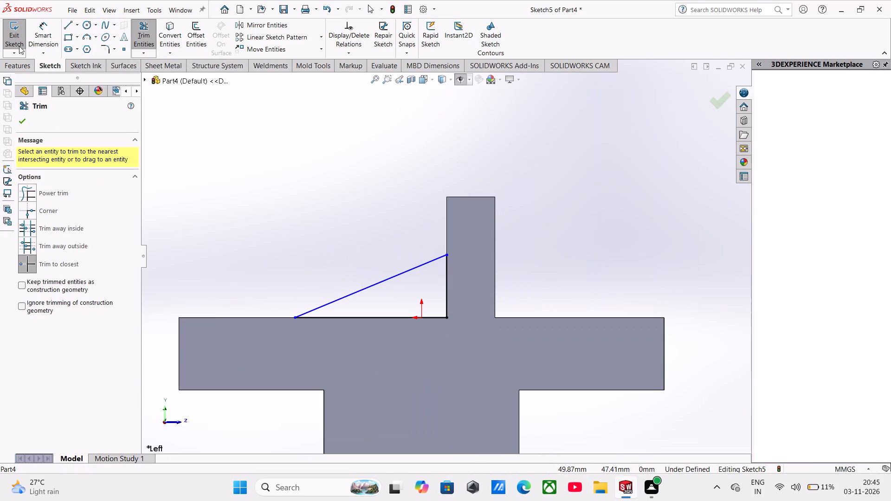
left_click(28, 72)
left_click(26, 69)
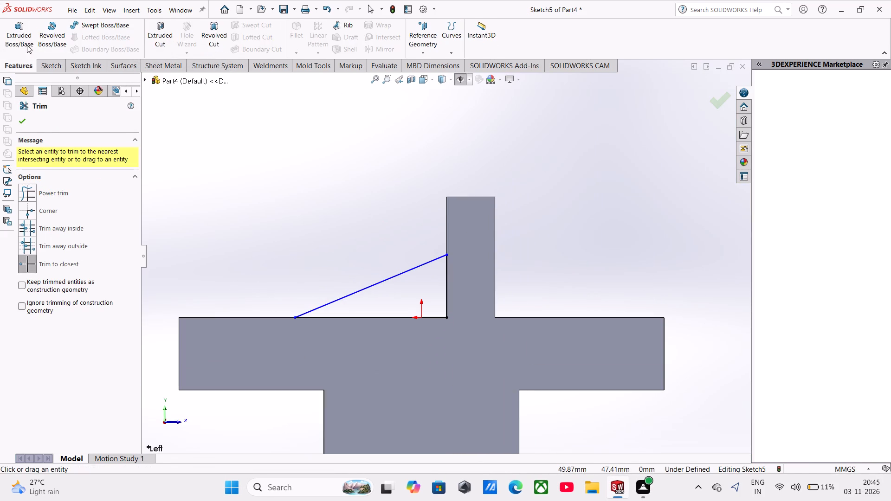
left_click(26, 40)
middle_click_drag(322, 234, 326, 259)
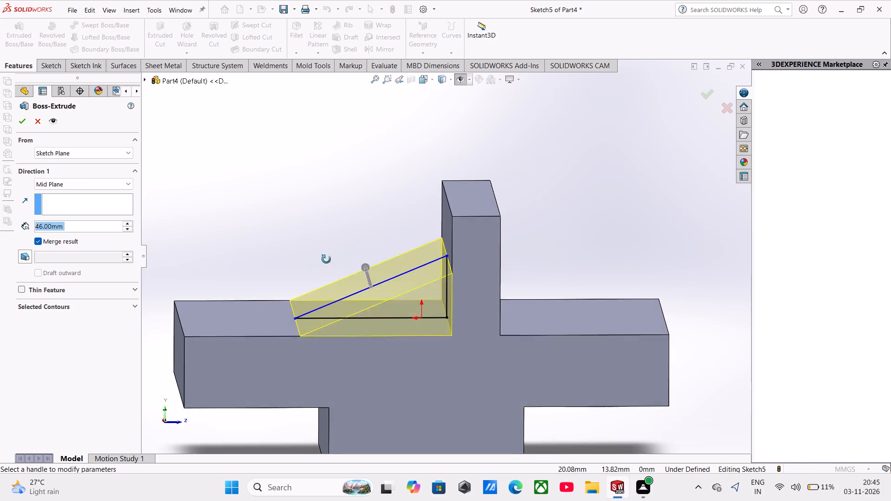
middle_click_drag(326, 259, 328, 287)
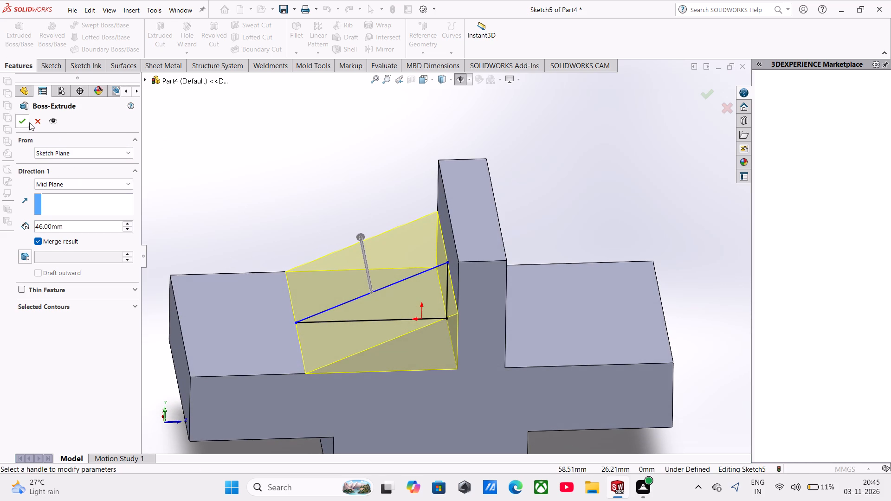
left_click(29, 122)
left_click(26, 122)
On the upright's face above the slope, sketch a circle of radius 23 mm centred on the top edge's midpoint.
scroll(288, 277, "up", 3)
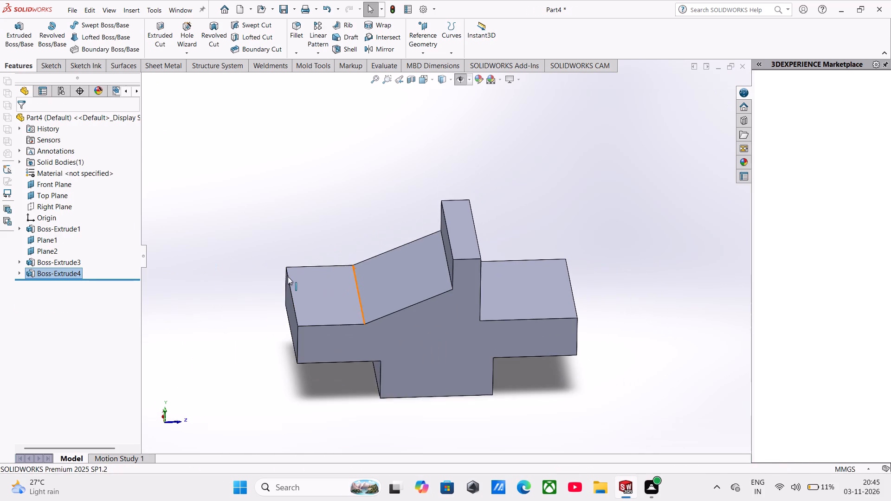
middle_click_drag(288, 276, 292, 235)
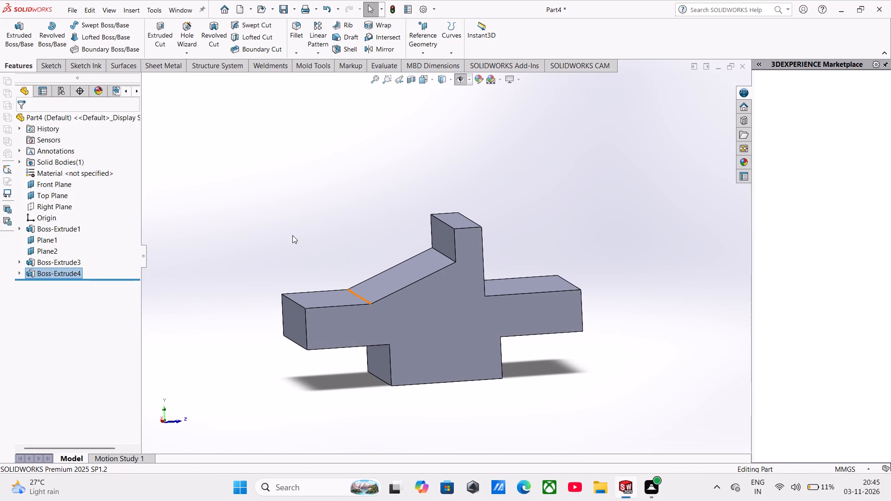
middle_click(292, 235)
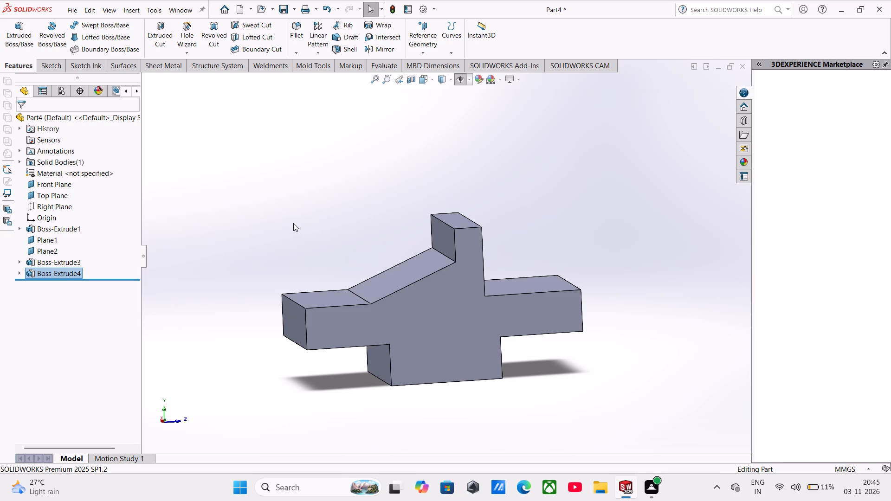
scroll(344, 226, "up", 1)
scroll(374, 251, "down", 3)
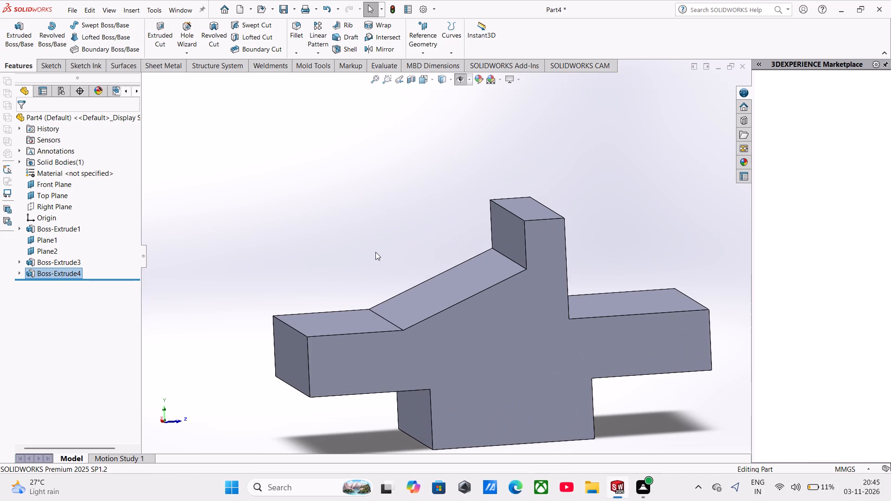
left_click(501, 231)
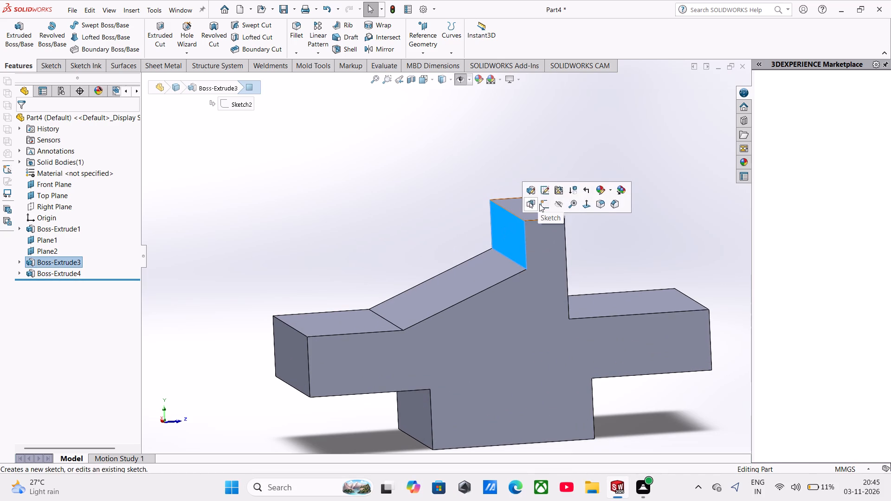
left_click(540, 203)
left_click(230, 227)
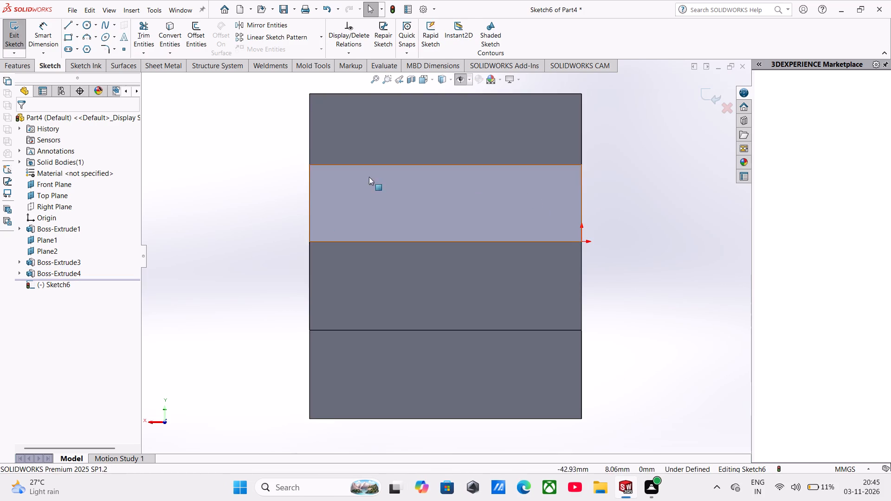
scroll(376, 173, "up", 3)
left_click(89, 24)
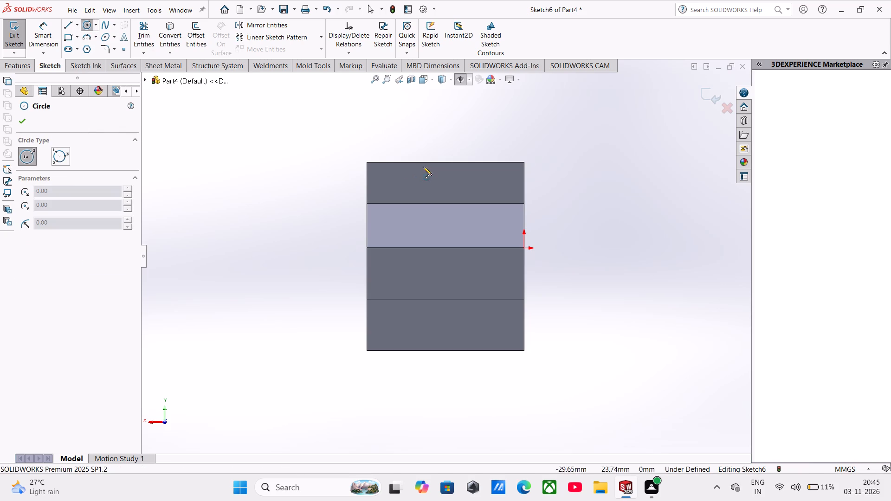
left_click(446, 161)
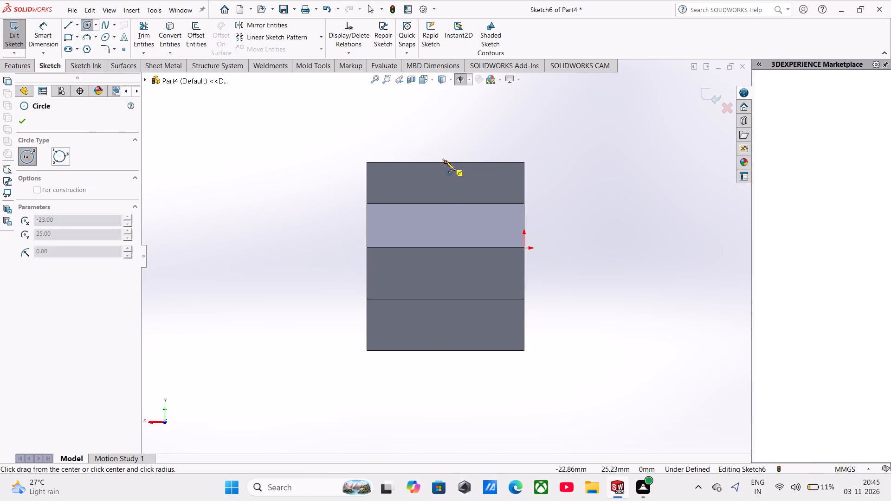
left_click(448, 196)
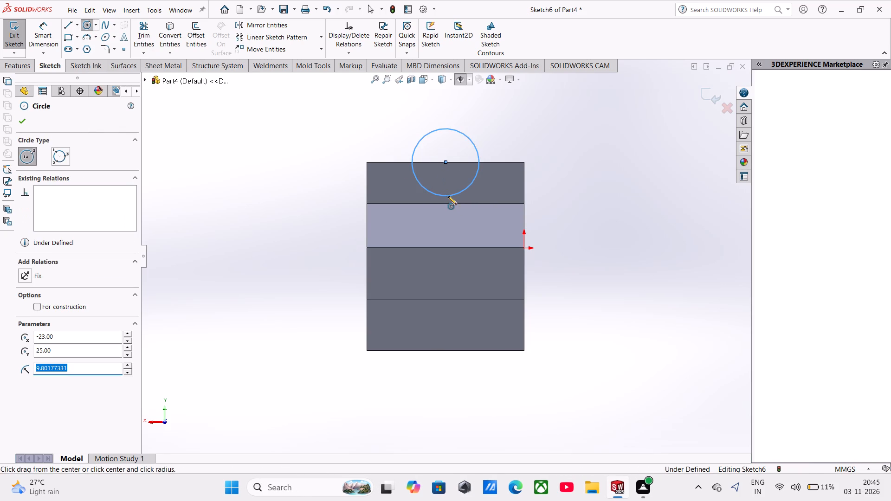
type("23")
key("Return")
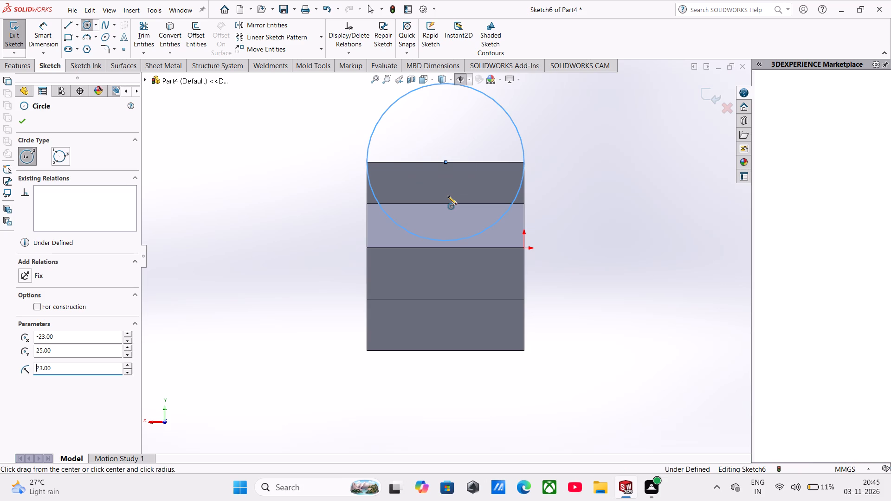
Convert the upright's top edge into a sketch line through the circle's centre.
left_click(168, 31)
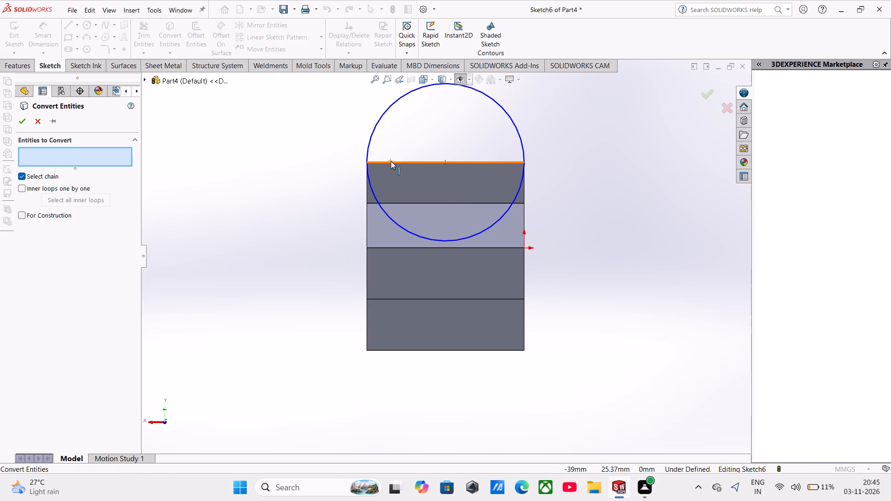
left_click(391, 161)
left_click(20, 116)
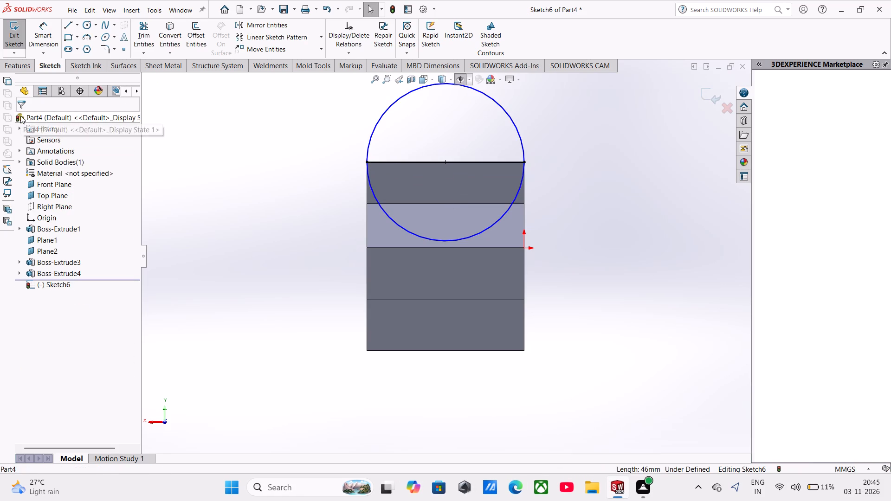
Sketch an inner circle of about 8.7 mm radius, concentric with the large circle.
left_click(86, 26)
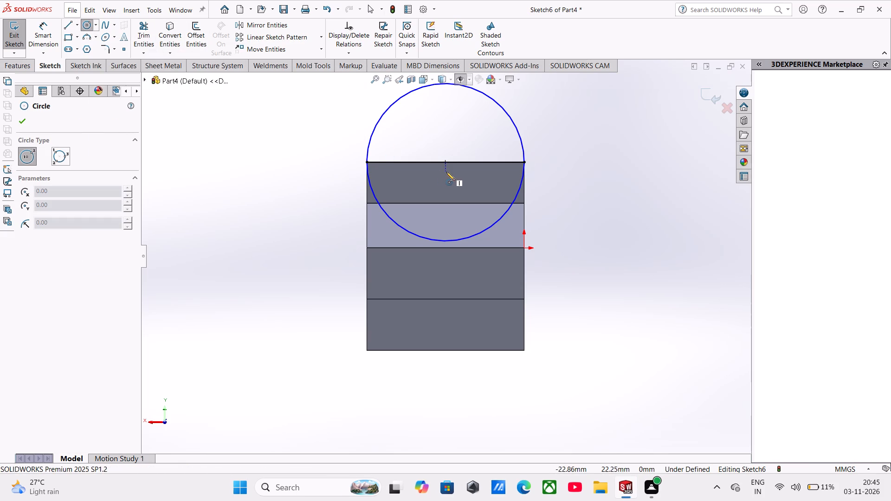
scroll(446, 172, "up", 1)
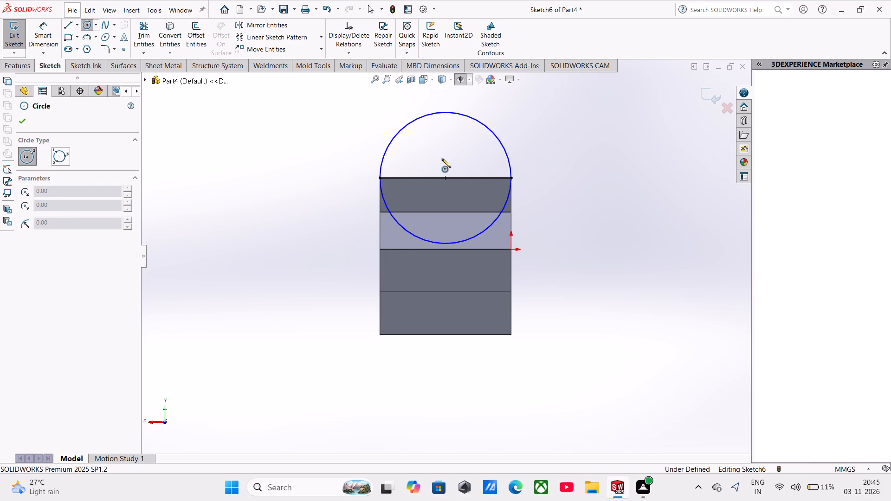
left_click(445, 179)
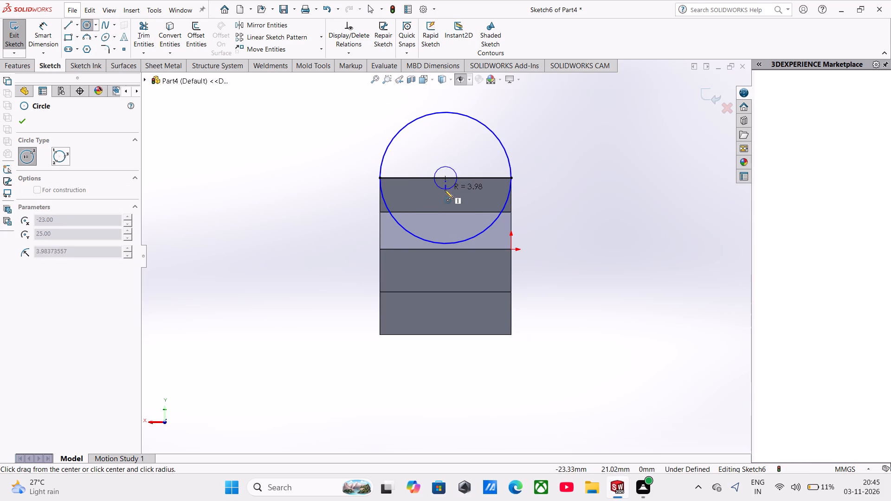
left_click(445, 203)
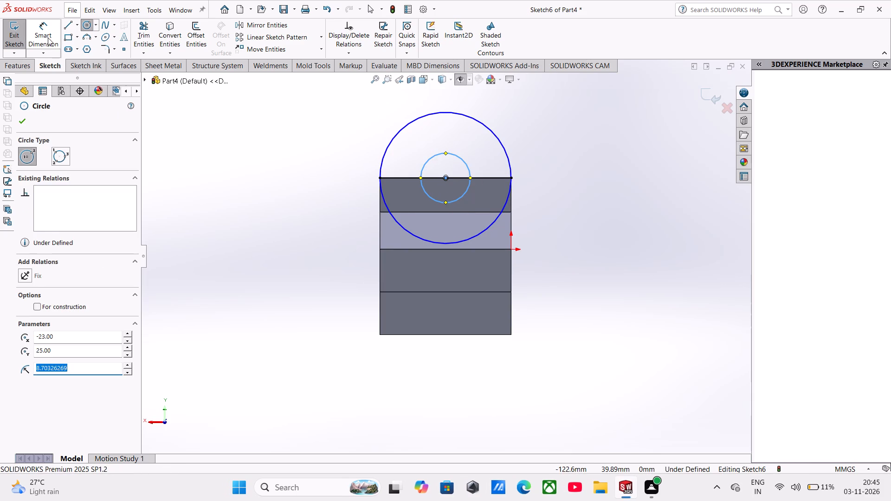
Dimension the inner circle's diameter as 20 mm.
left_click(48, 38)
left_click(439, 154)
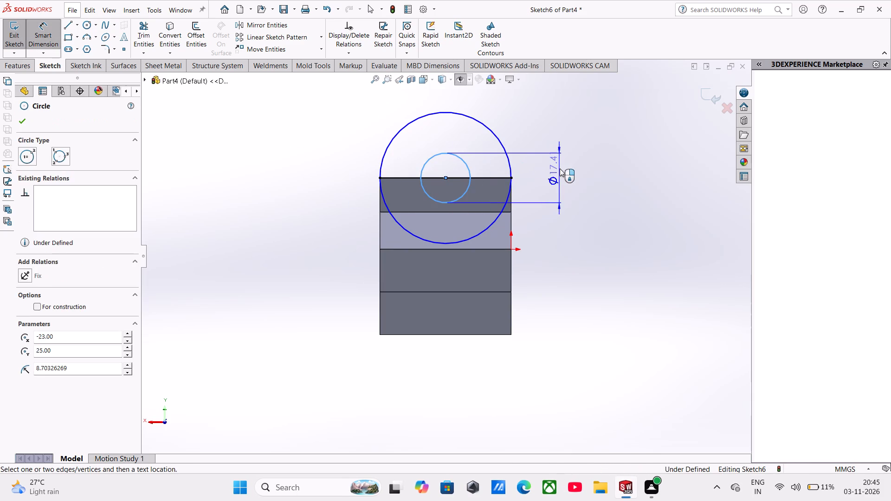
left_click(560, 169)
type("10")
key("Right")
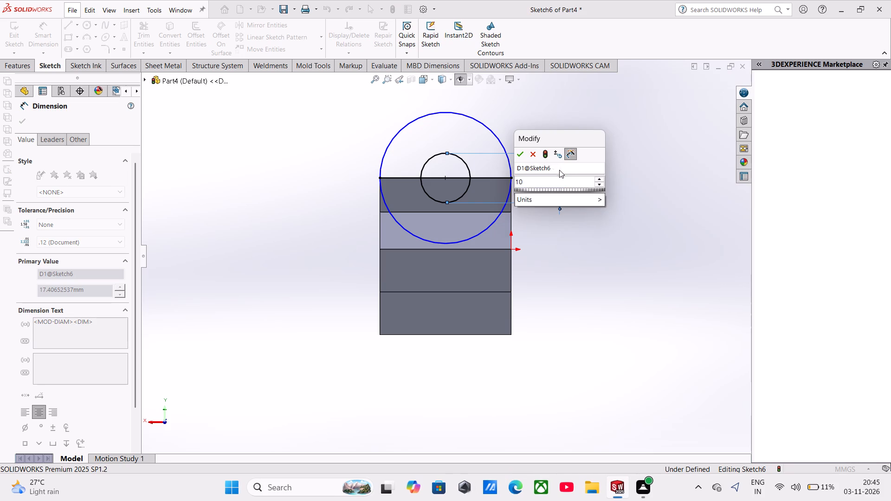
key("Left")
key("Delete")
key("Left")
key("Delete")
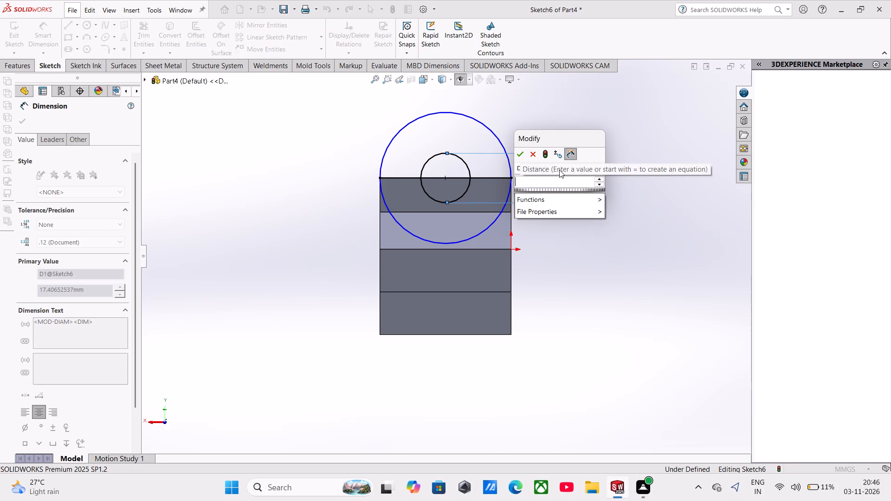
type("20")
key("Return")
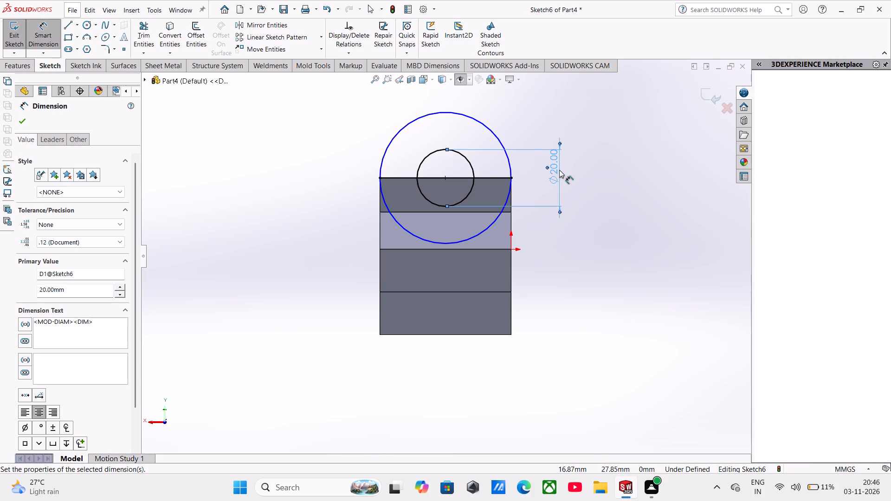
Trim away the lower half of the large circle below the upright's top edge, using Trim to closest.
left_click(142, 32)
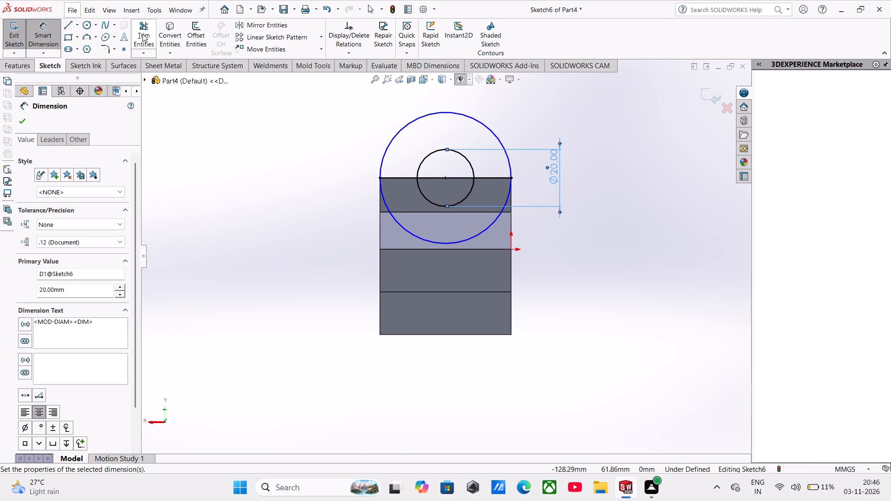
left_click(407, 231)
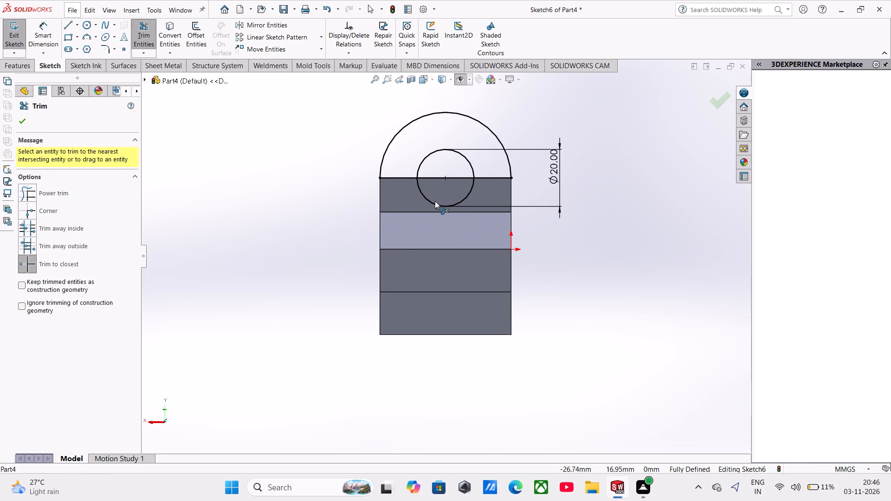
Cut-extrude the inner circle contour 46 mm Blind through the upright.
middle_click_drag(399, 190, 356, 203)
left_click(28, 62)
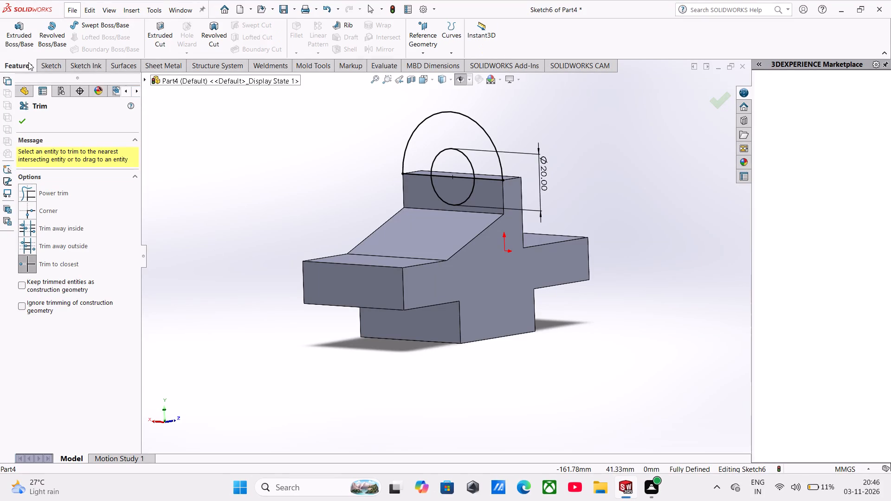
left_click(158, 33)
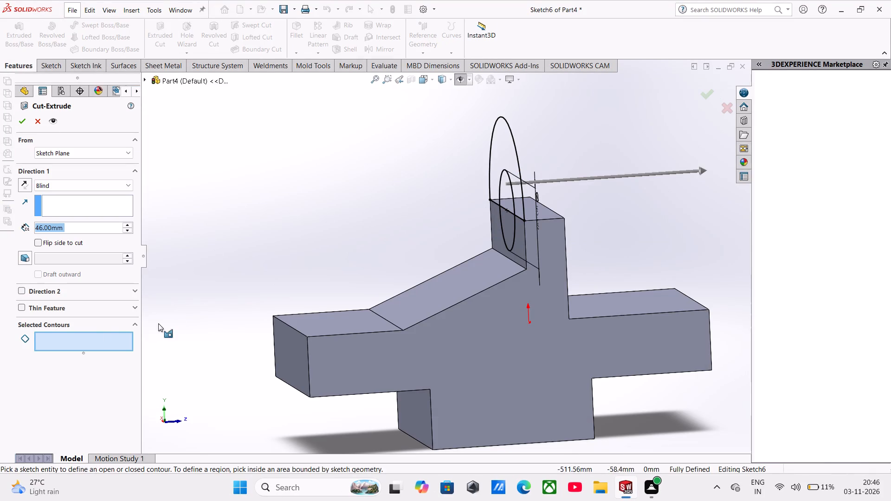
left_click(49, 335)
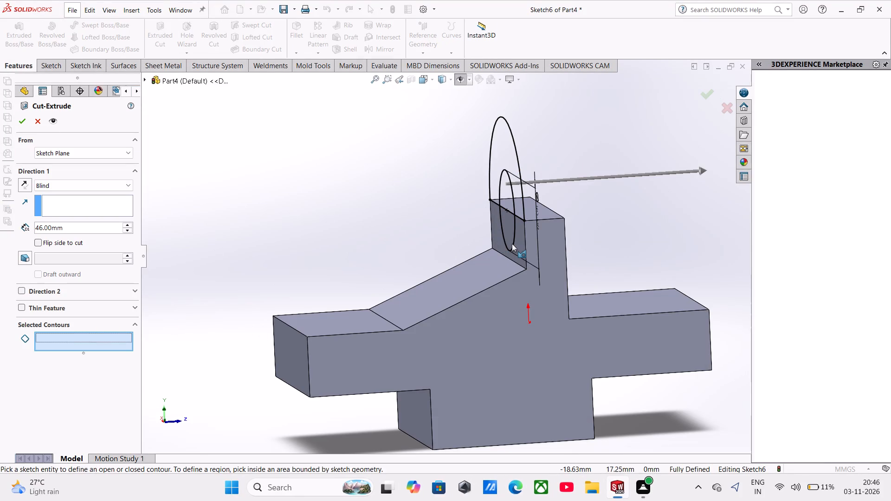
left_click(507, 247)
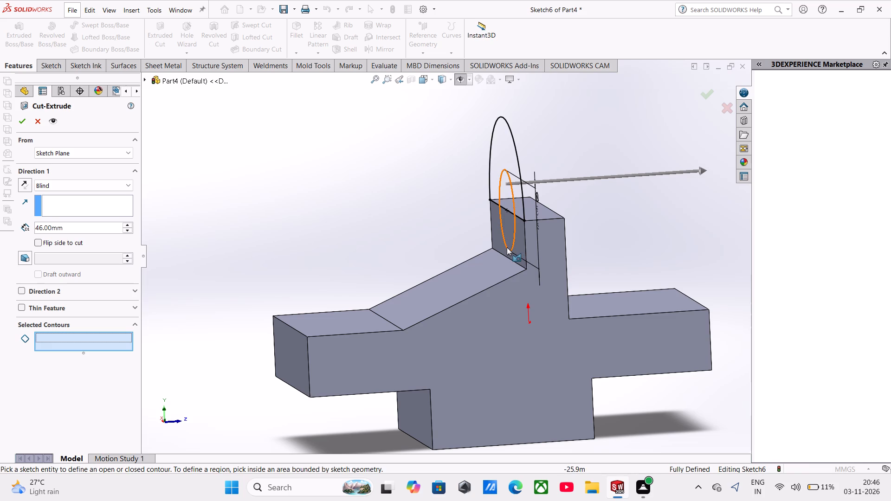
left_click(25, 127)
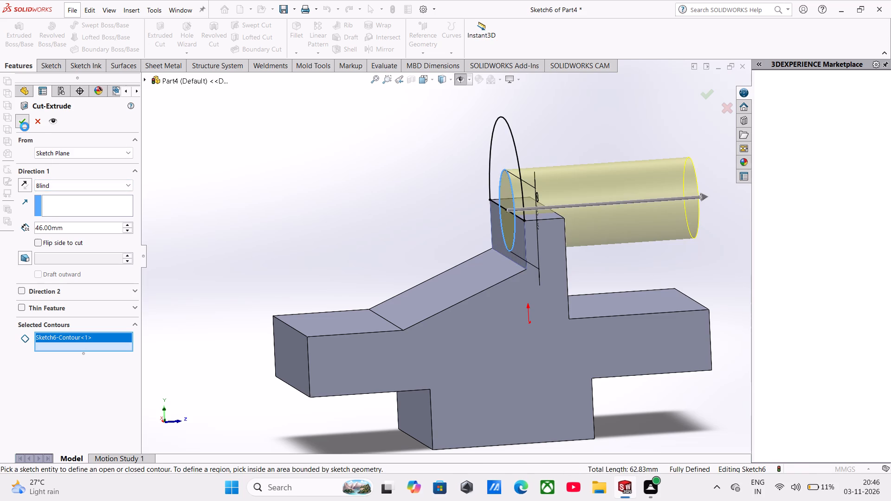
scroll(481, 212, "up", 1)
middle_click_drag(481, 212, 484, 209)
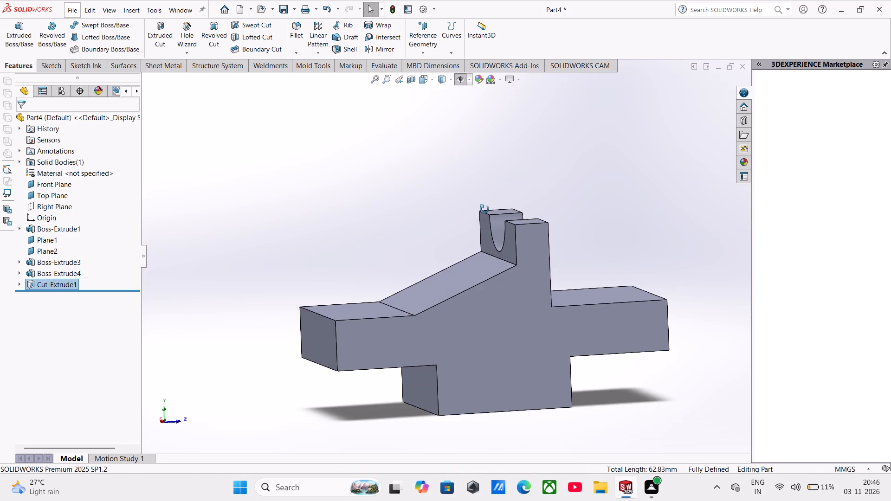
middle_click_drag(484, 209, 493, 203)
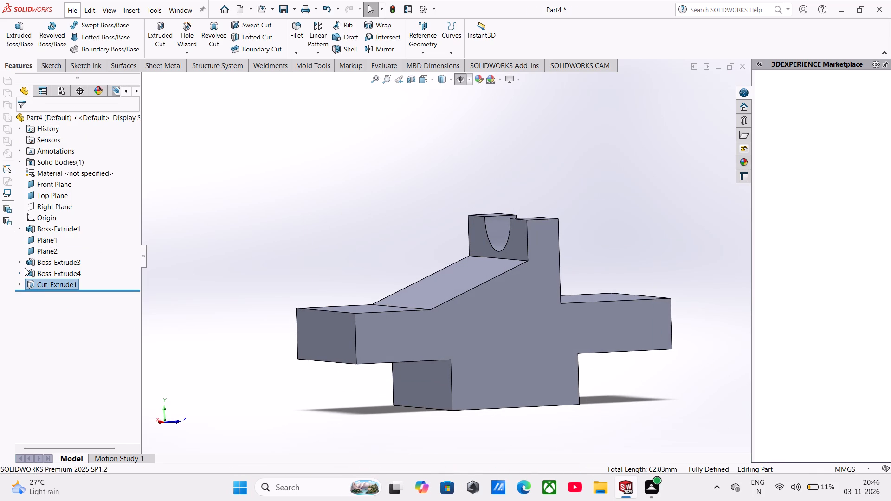
Examine the sketches nested under the cut and boss features, with the hidden reference planes shown.
left_click(21, 282)
left_click(47, 293)
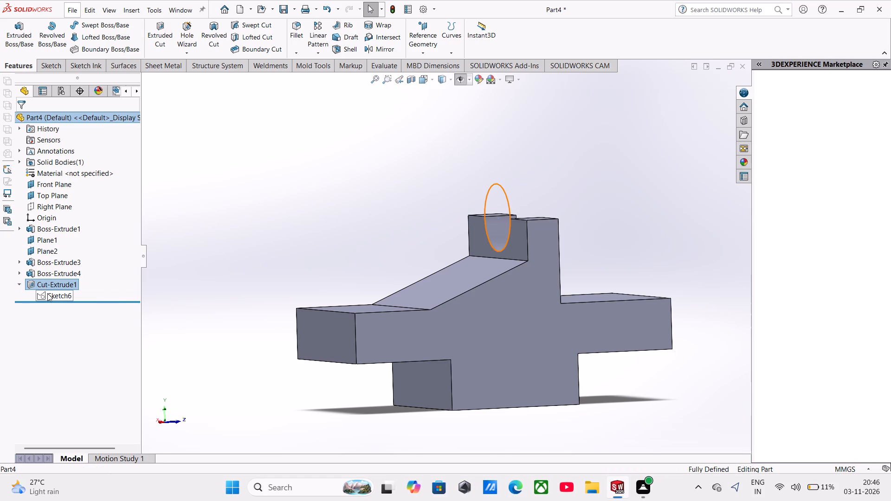
left_click(23, 284)
left_click(23, 271)
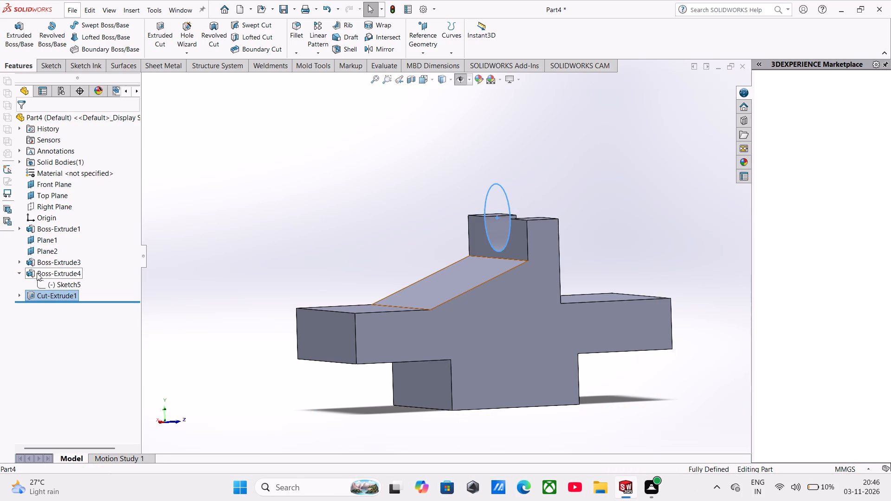
left_click(19, 265)
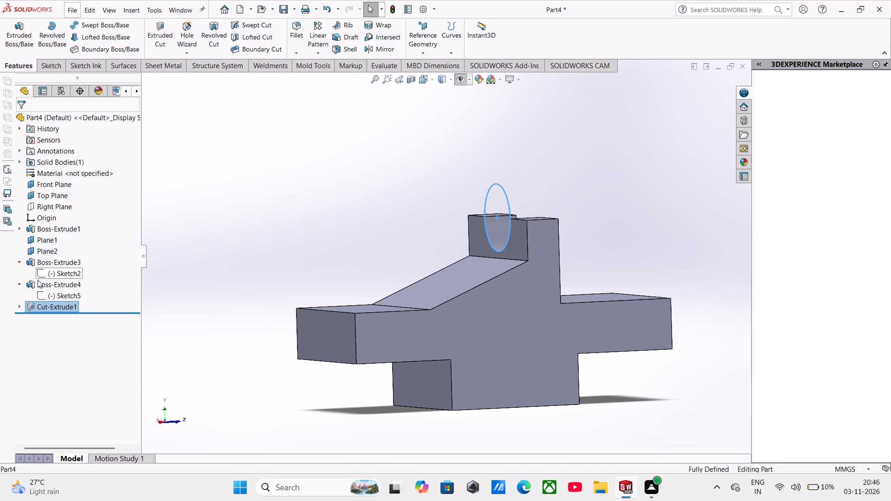
left_click(456, 80)
middle_click_drag(432, 166, 443, 211)
scroll(442, 203, "up", 1)
left_click(304, 220)
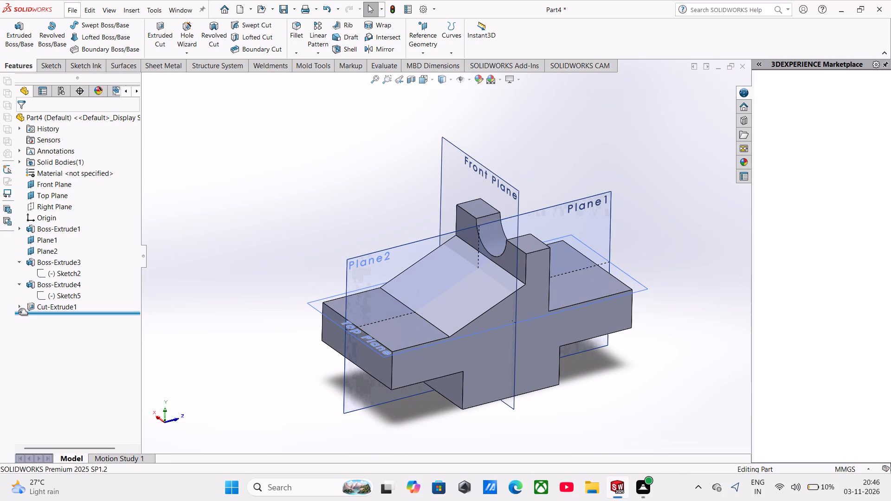
left_click(17, 308)
left_click(21, 305)
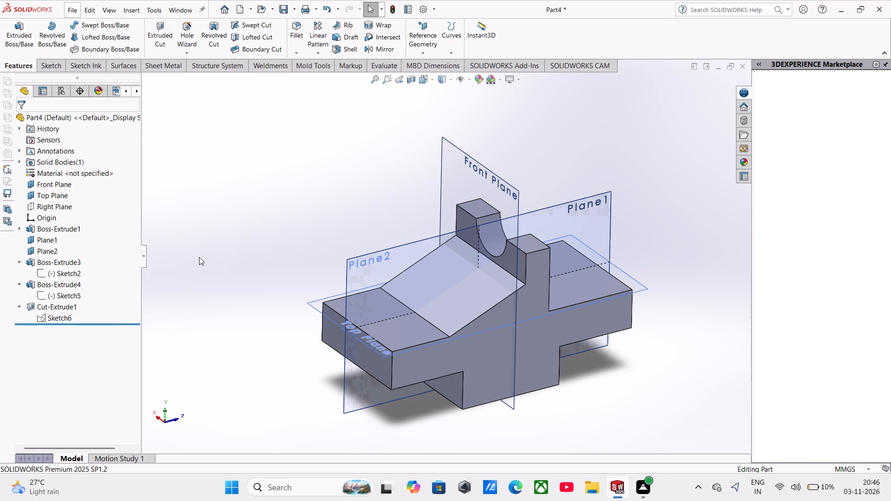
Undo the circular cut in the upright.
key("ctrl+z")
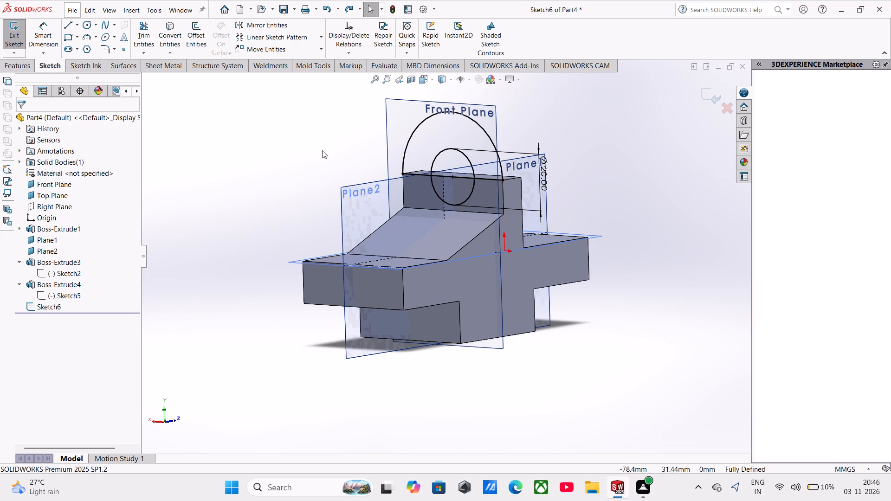
Extrude the half-ring region above the upright 10 mm Blind, reversed toward the upright's thickness and merged with the body.
left_click(12, 69)
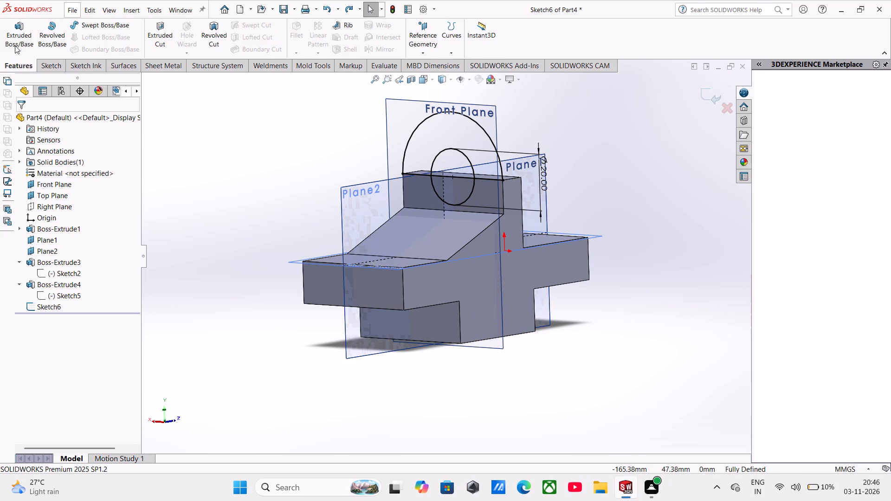
left_click(15, 45)
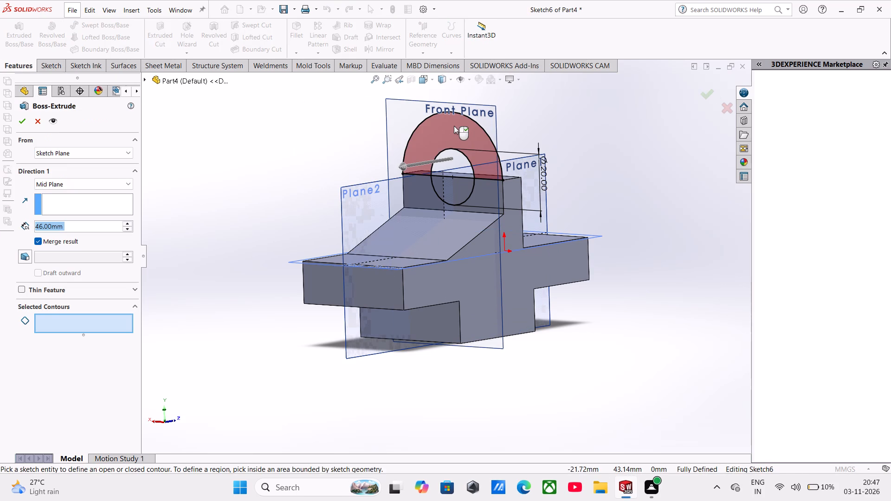
left_click(454, 126)
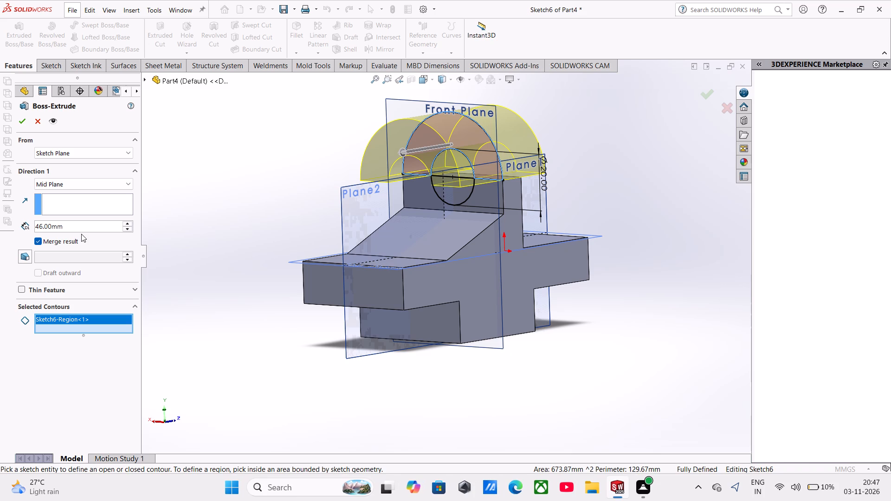
left_click_drag(70, 223, 21, 229)
type("10")
key("Return")
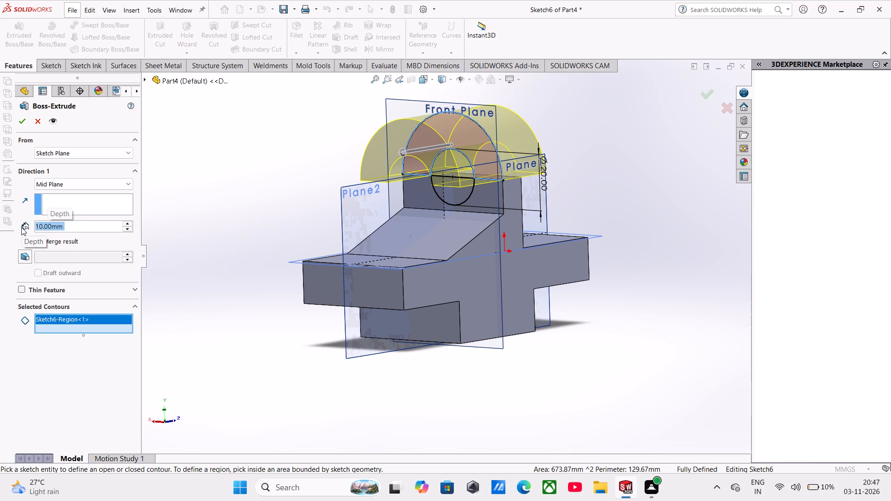
scroll(411, 206, "down", 2)
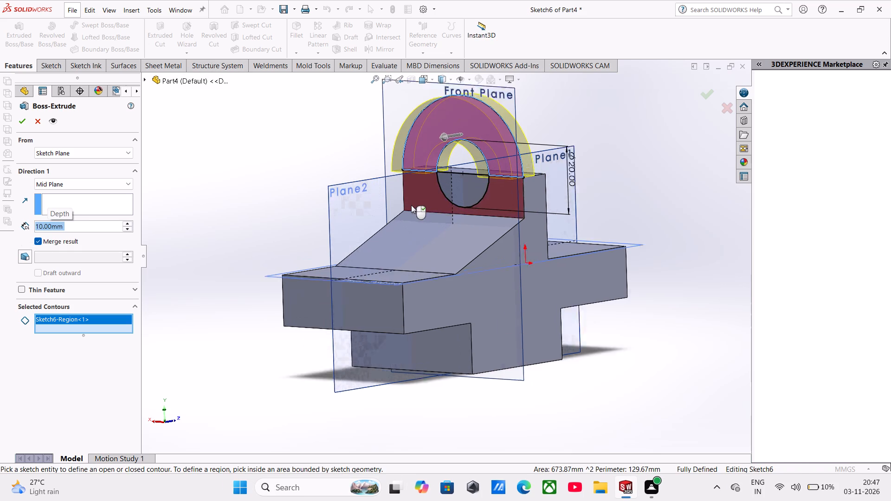
middle_click_drag(417, 203, 382, 210)
middle_click_drag(382, 211, 368, 214)
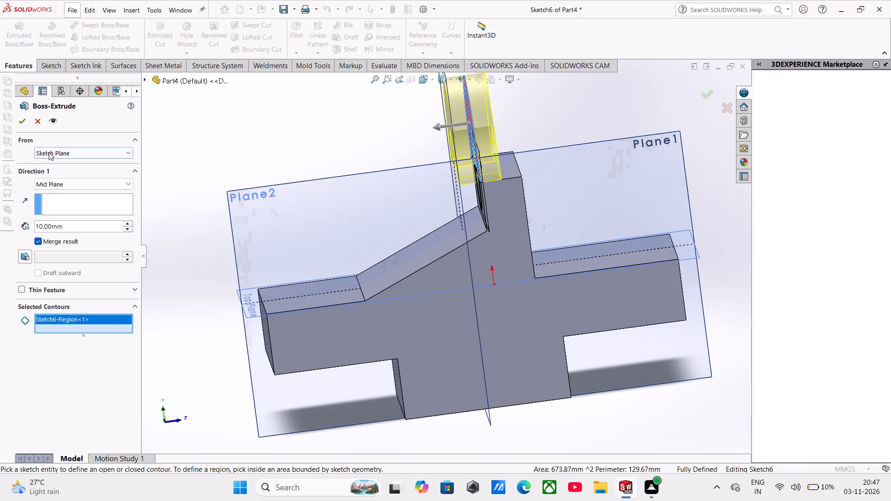
left_click(47, 184)
left_click(49, 192)
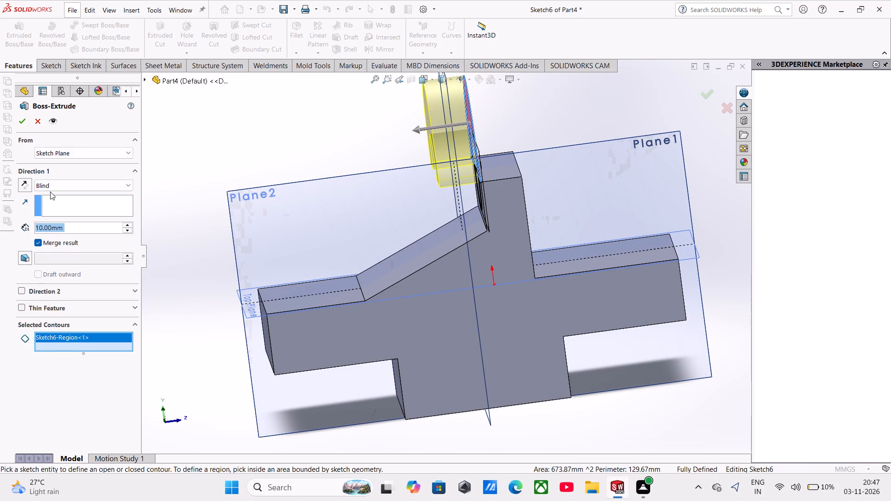
left_click(24, 184)
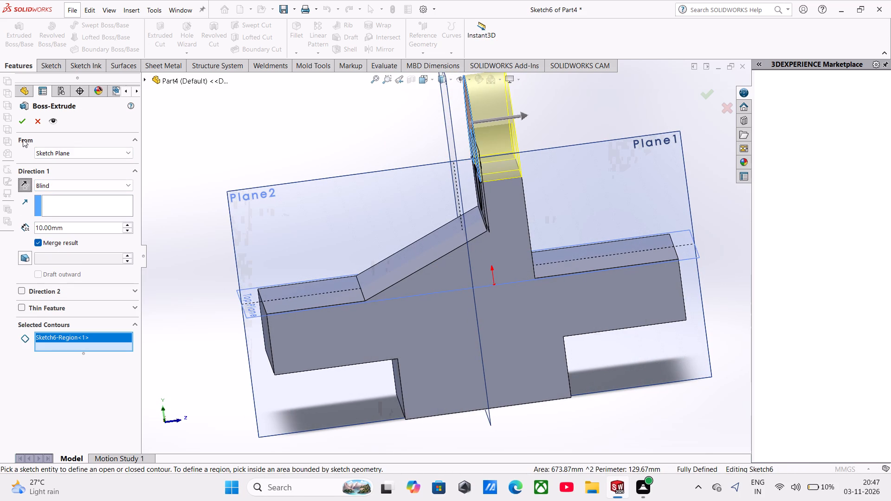
left_click(22, 116)
Hide all reference planes in the view and expand the new extrusion to show its sketch.
middle_click_drag(369, 229, 408, 211)
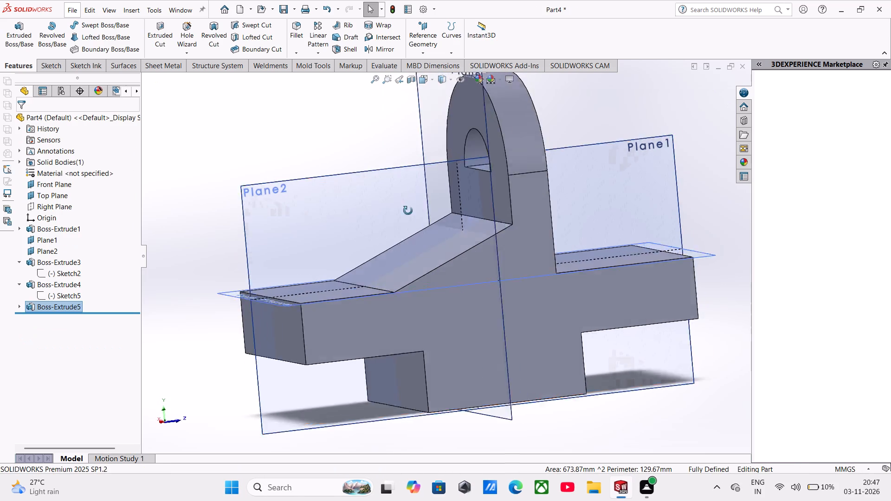
middle_click_drag(408, 211, 416, 211)
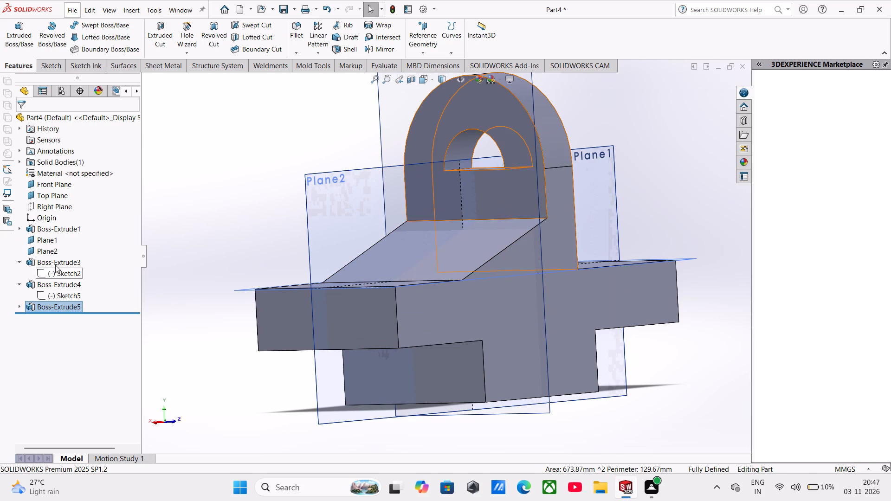
left_click(19, 308)
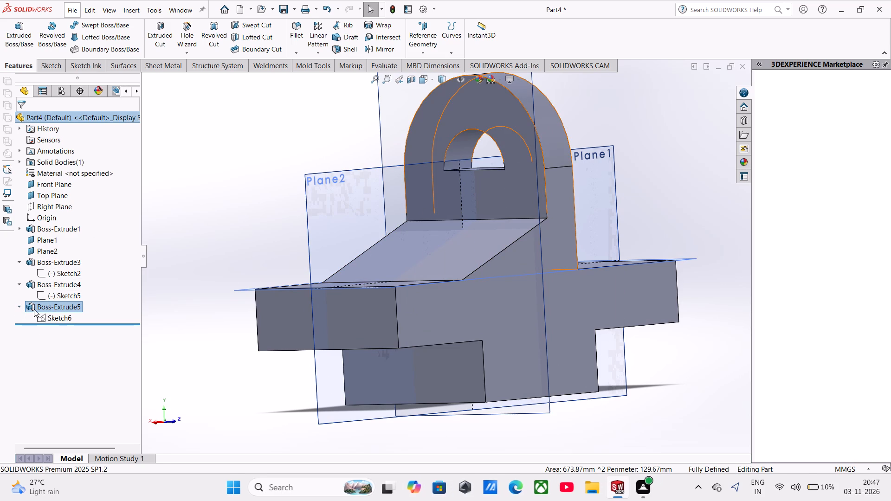
middle_click_drag(385, 217, 381, 259)
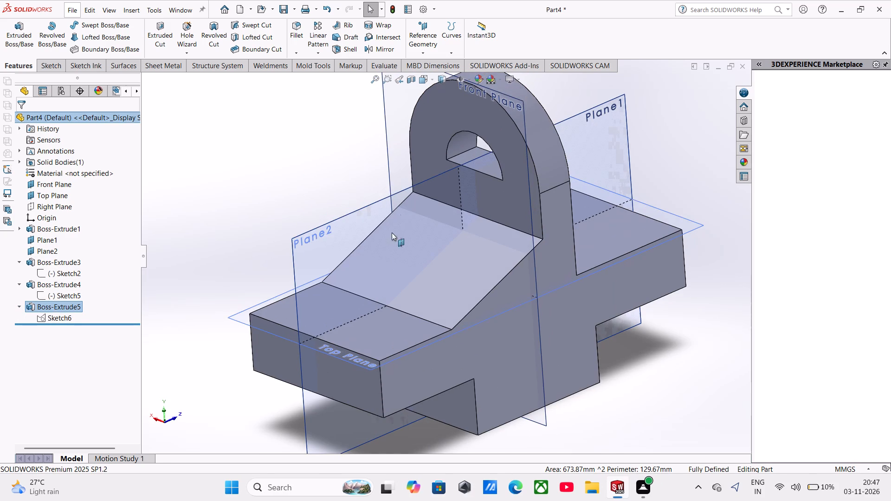
left_click(461, 79)
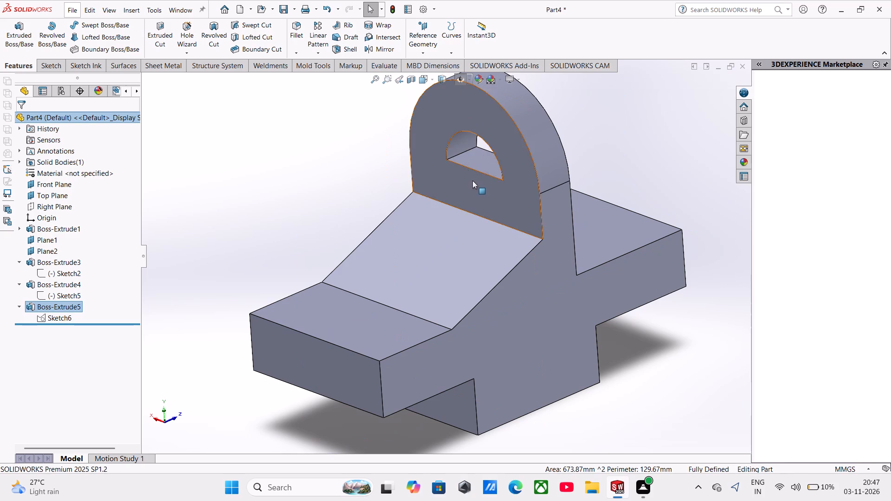
Sketch a 10 mm diameter circle on the upright's front face, centred on the midpoint of the half-round opening's straight edge.
left_click(472, 180)
left_click(515, 154)
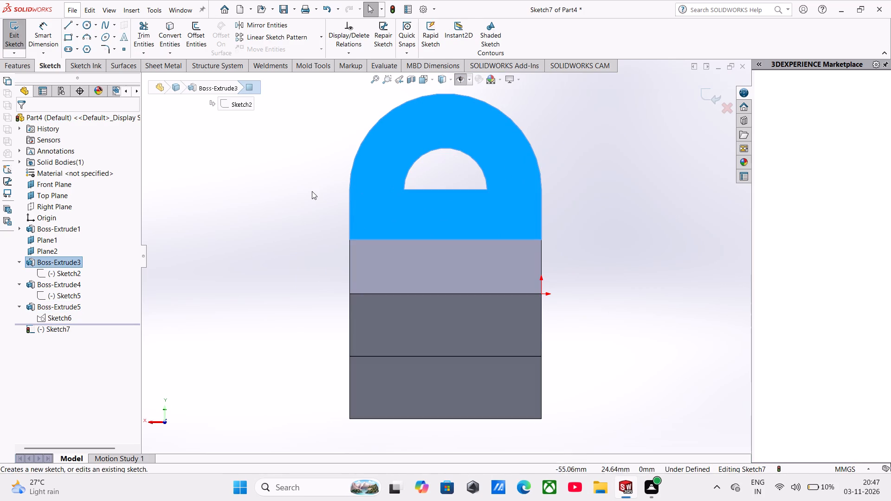
left_click(312, 191)
left_click(84, 24)
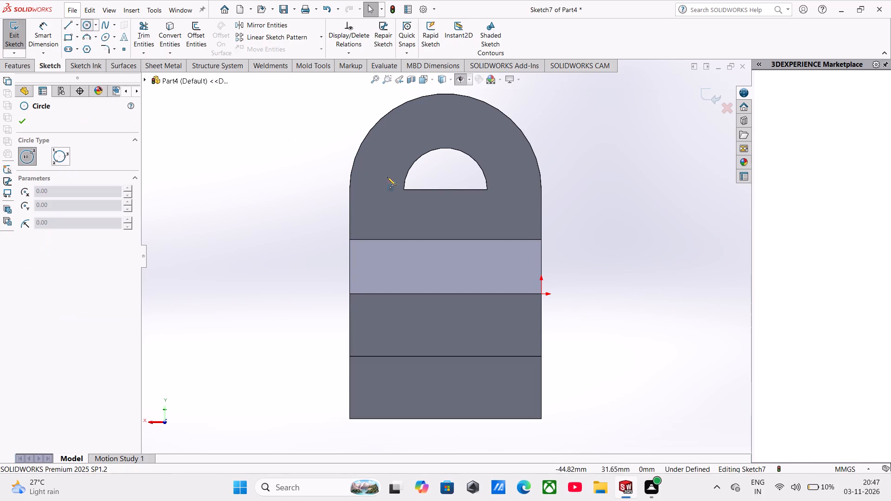
left_click(445, 190)
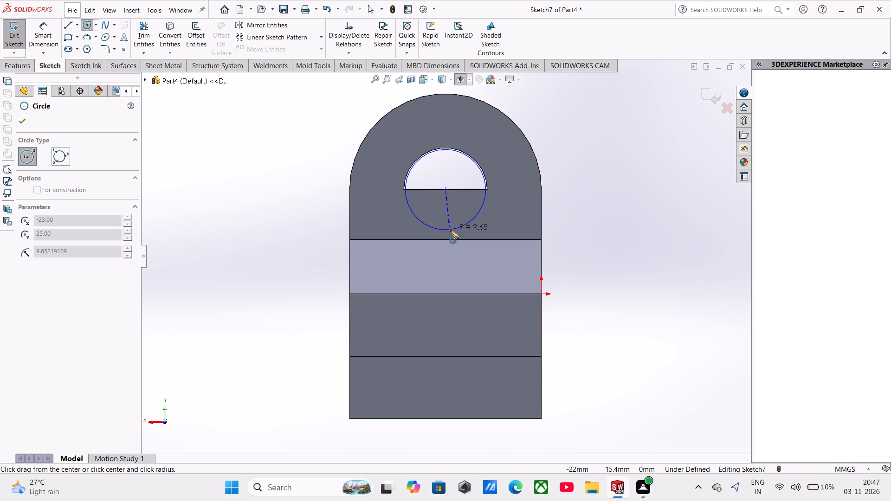
left_click(451, 232)
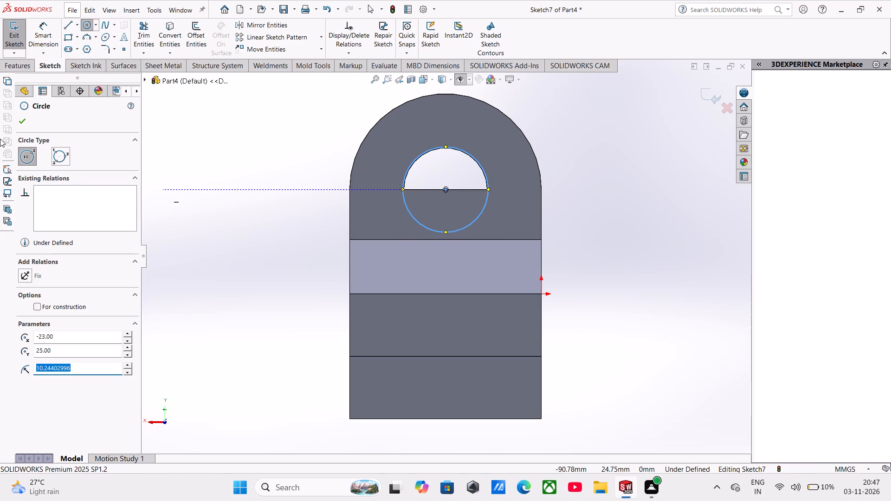
left_click(33, 29)
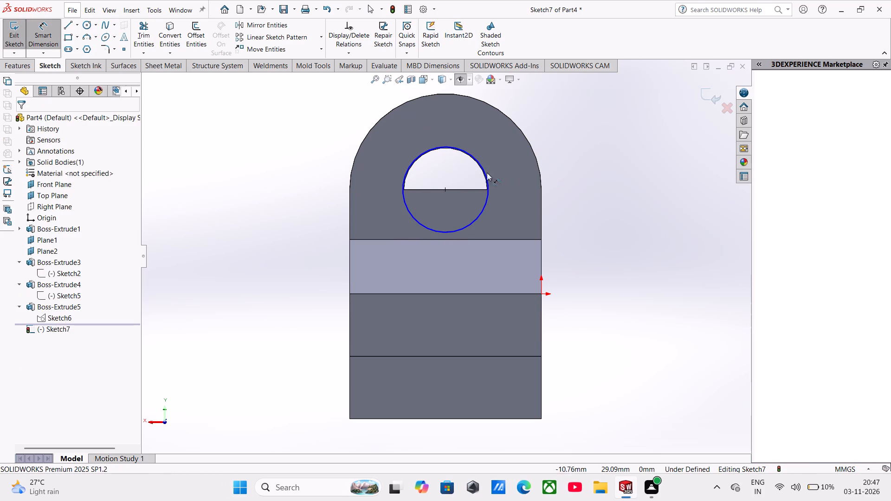
left_click(484, 171)
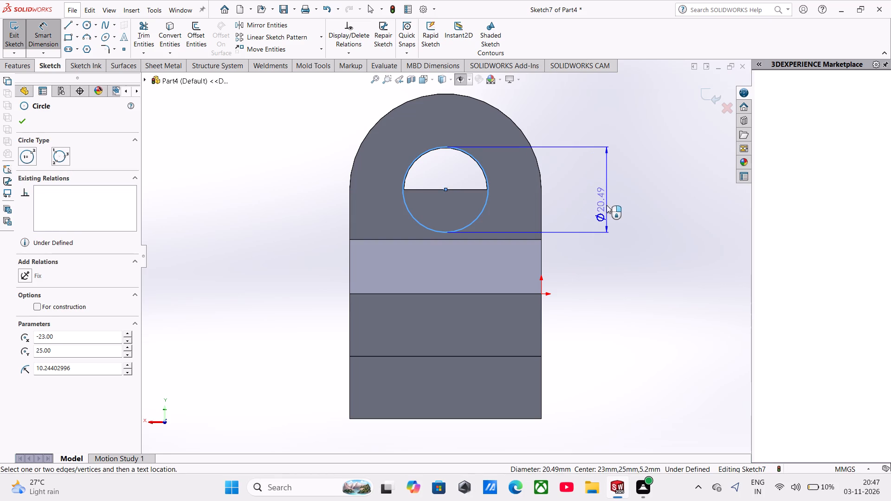
left_click(607, 205)
type("10")
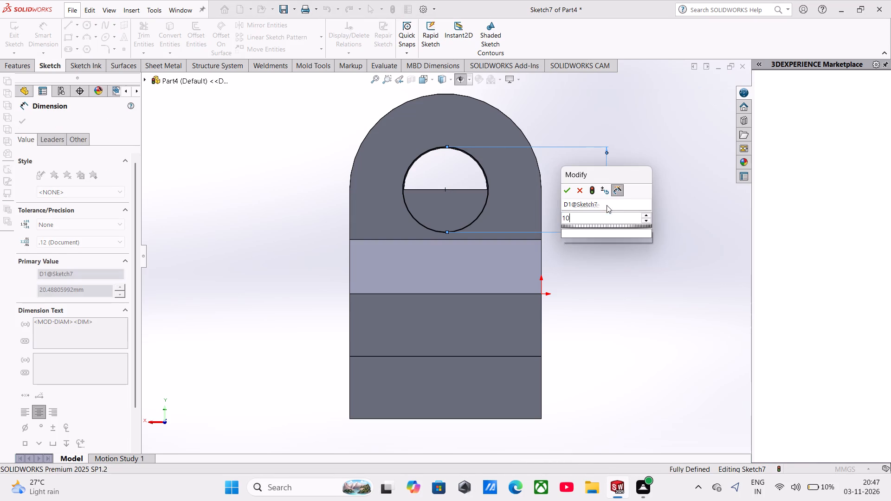
key("Return")
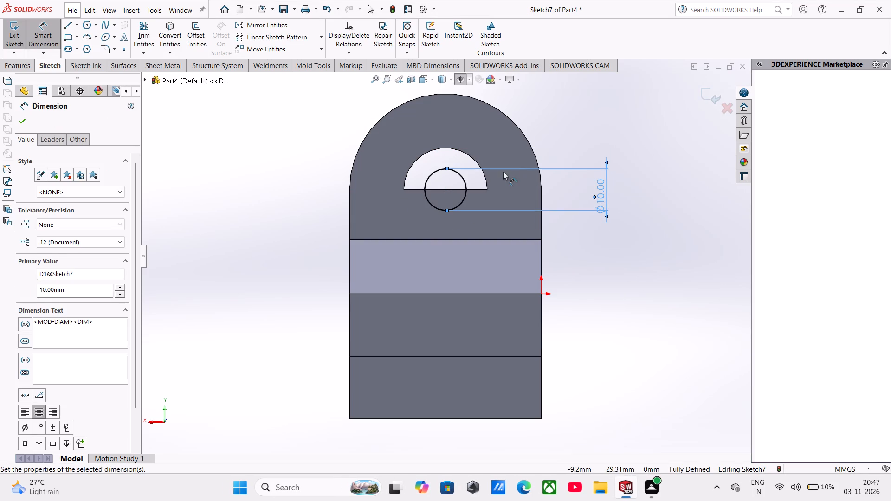
Convert the half-round opening's arc and straight edge into entities of the current sketch.
middle_click_drag(503, 173, 450, 210)
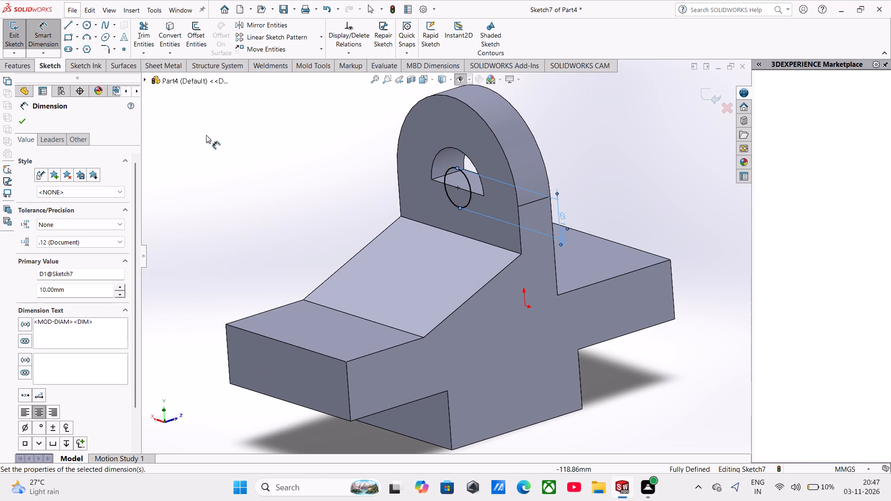
left_click(177, 31)
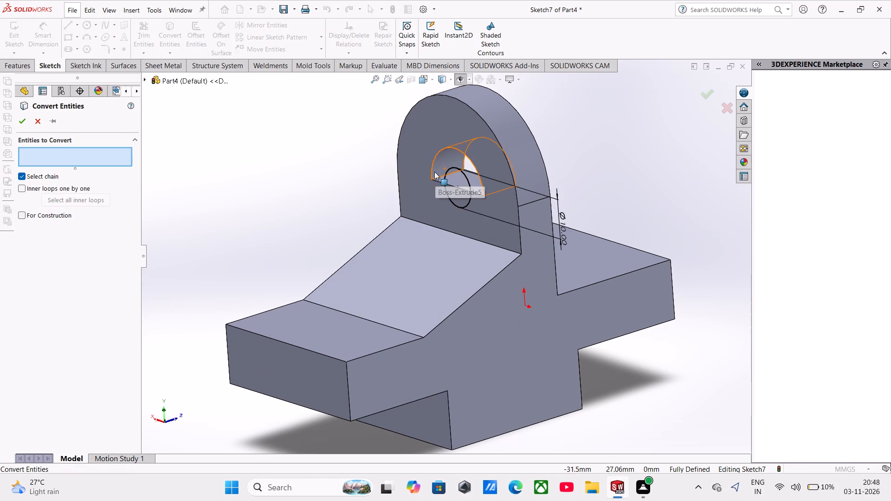
left_click(431, 169)
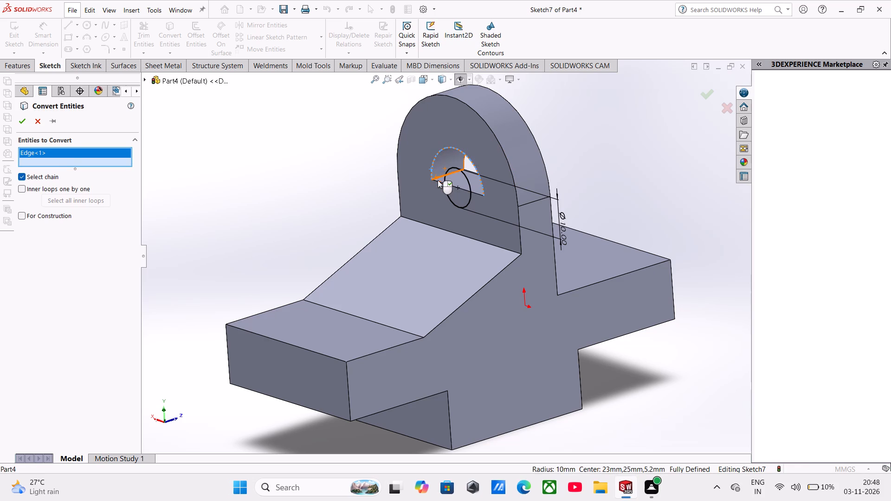
left_click(438, 180)
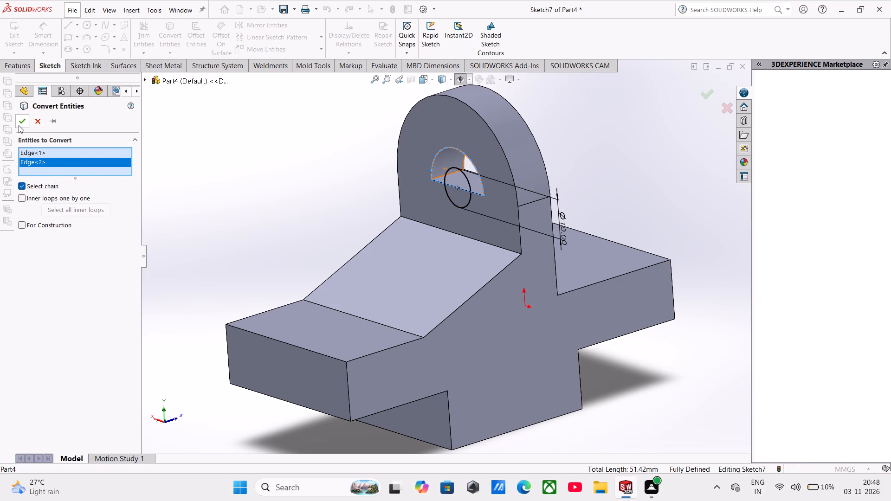
left_click(19, 125)
Extrude both sketch regions within the half-round opening 10 mm Blind, reversed into the upright and merged with the body.
middle_click_drag(404, 208, 437, 184)
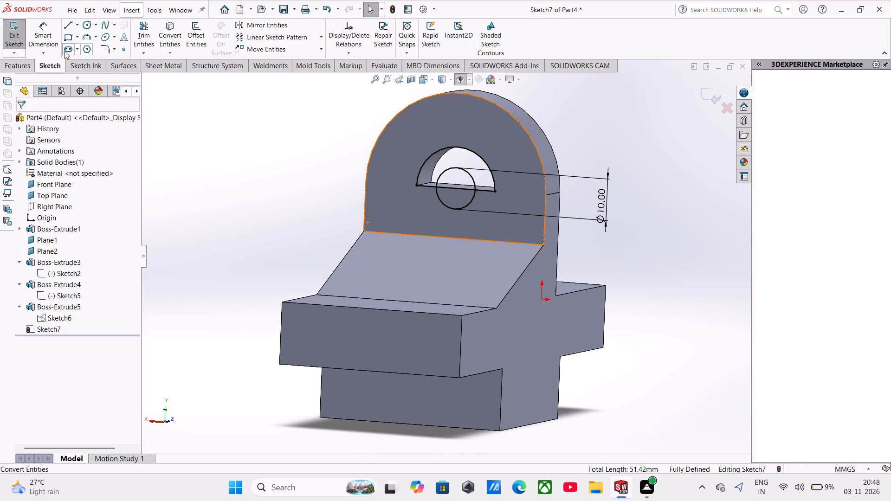
left_click(13, 62)
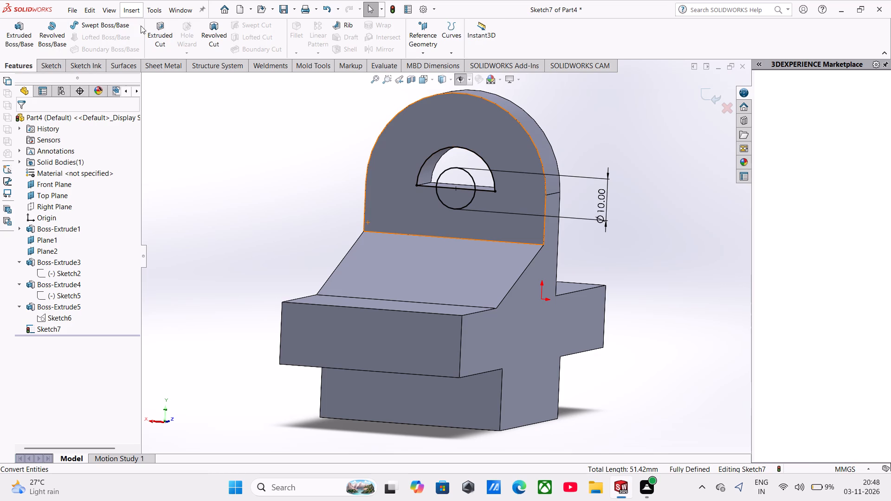
left_click(26, 40)
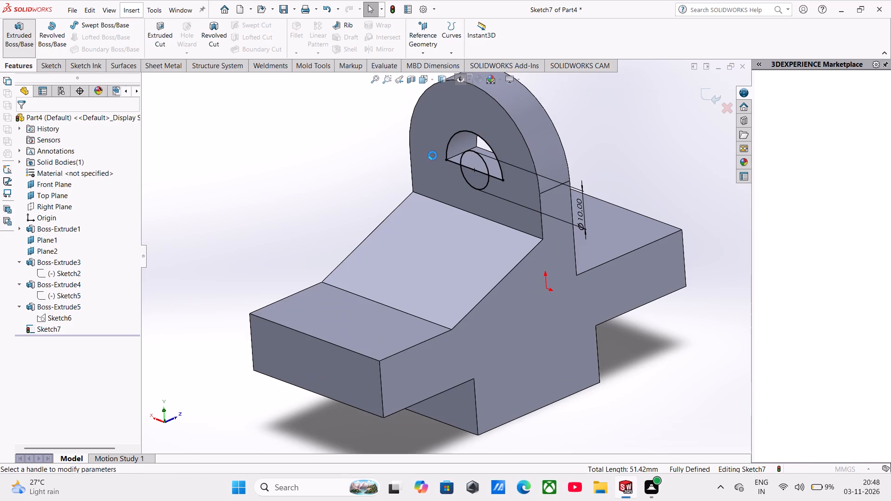
left_click(450, 147)
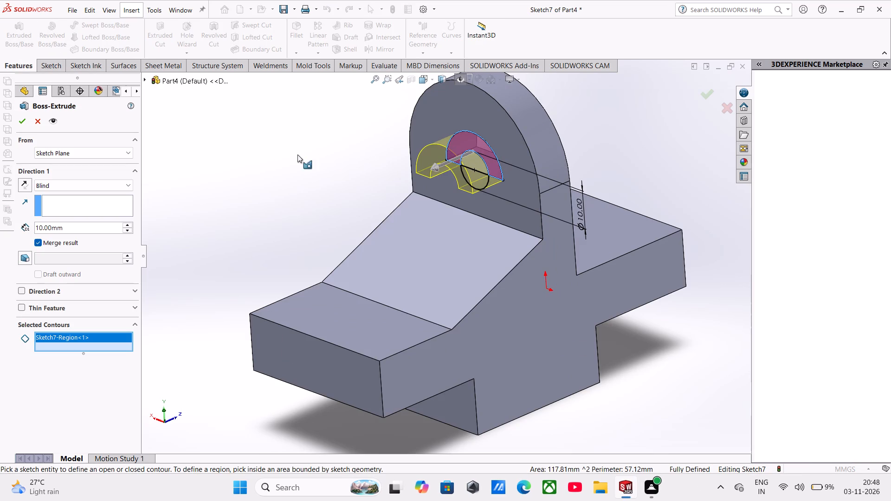
left_click(27, 184)
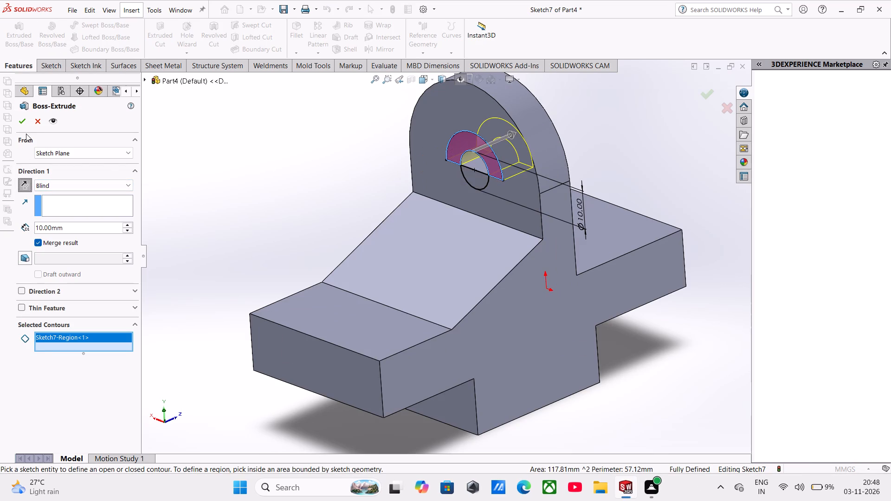
left_click(475, 164)
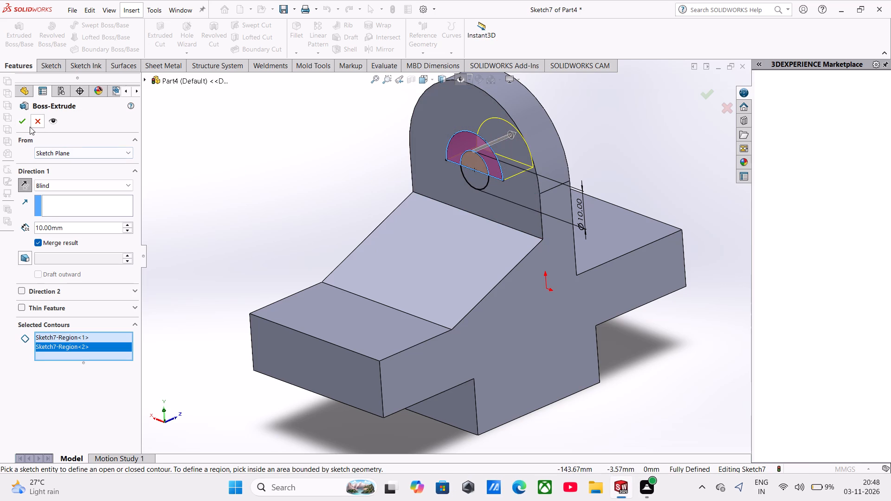
left_click(26, 125)
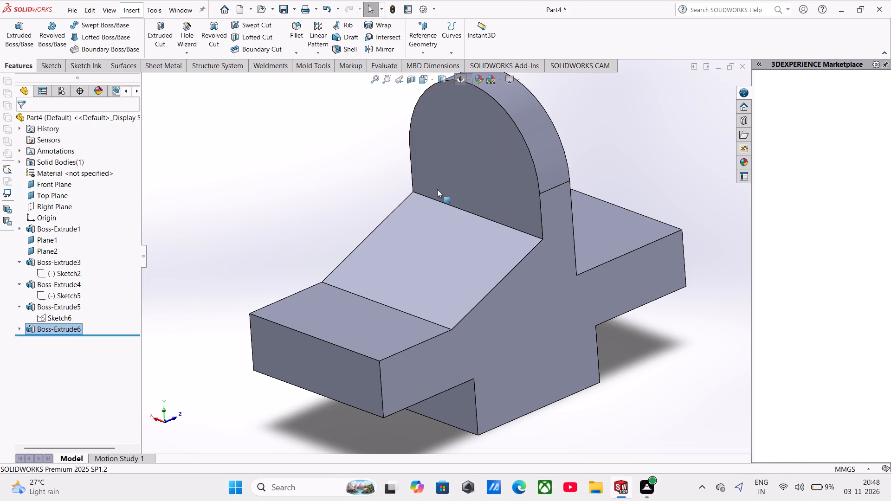
Sketch a 5 mm radius circle on the upright's front face, concentric with its rounded top.
left_click(465, 173)
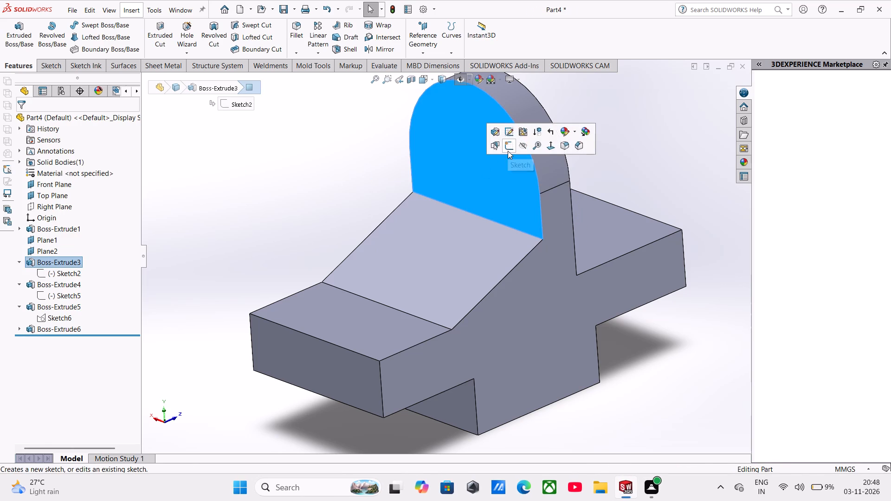
left_click(508, 151)
left_click(325, 146)
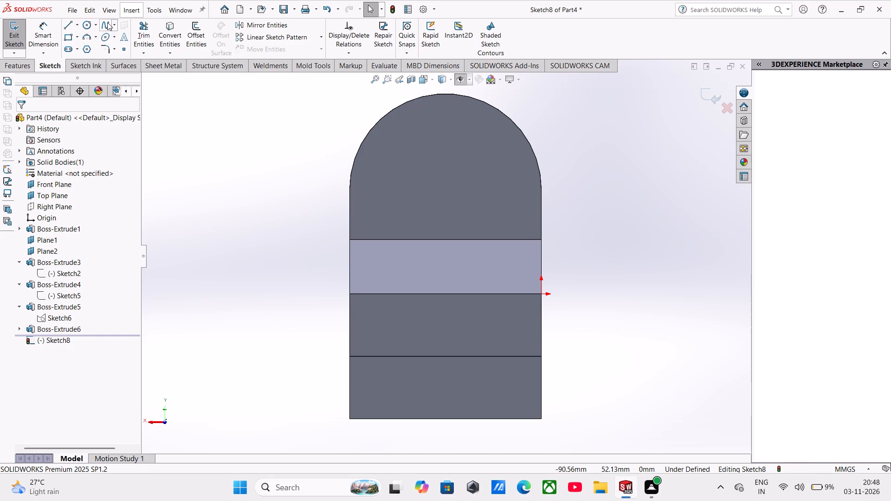
left_click(90, 24)
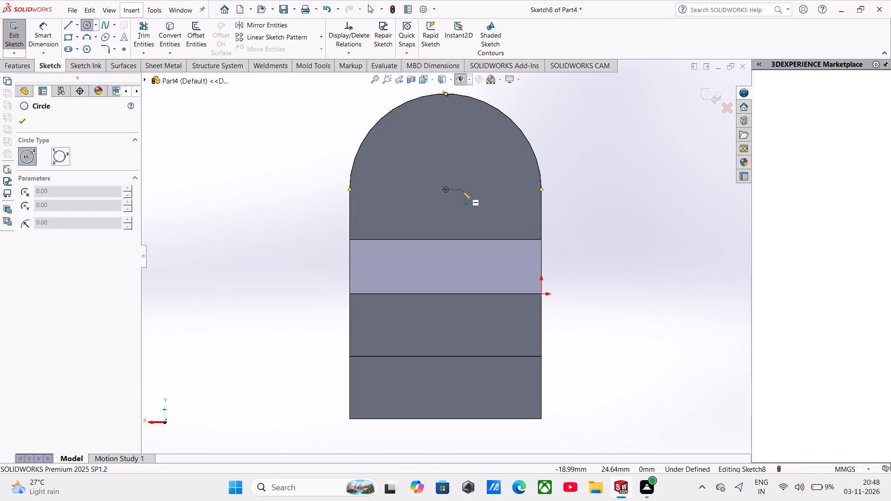
left_click(445, 190)
left_click(456, 211)
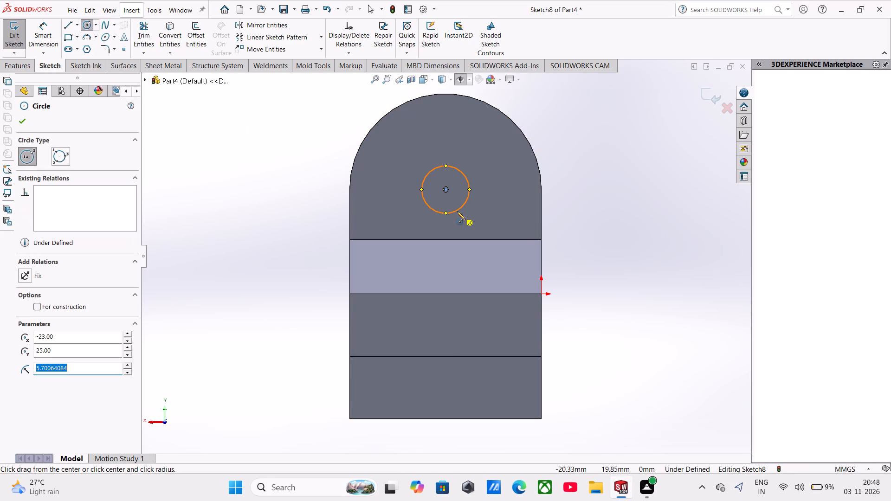
key("5")
key("Return")
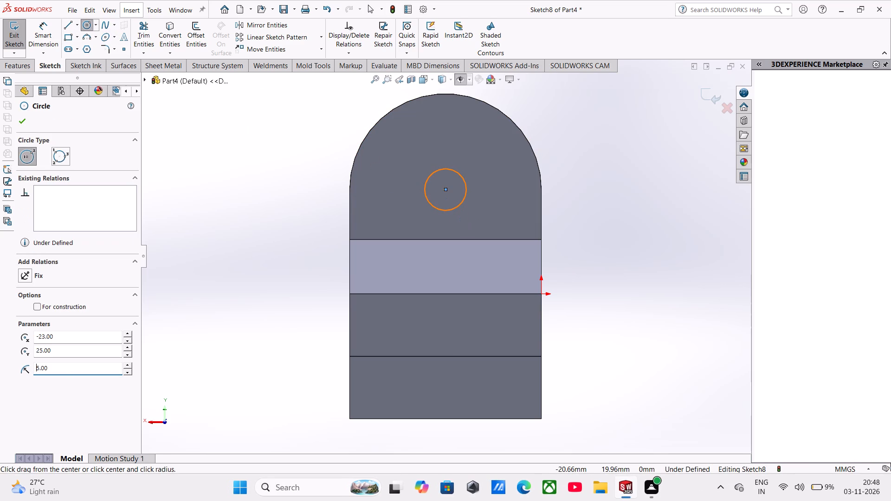
Cut the circle 10 mm Blind into the upright.
left_click(0, 67)
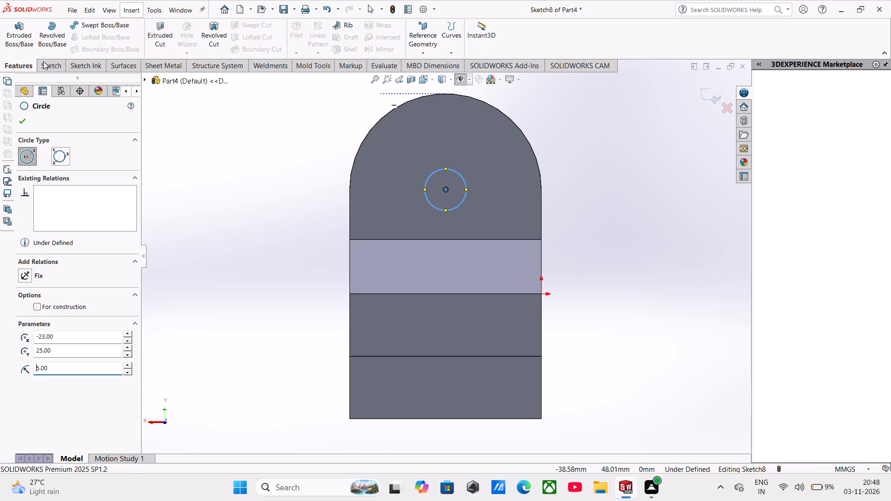
left_click(167, 33)
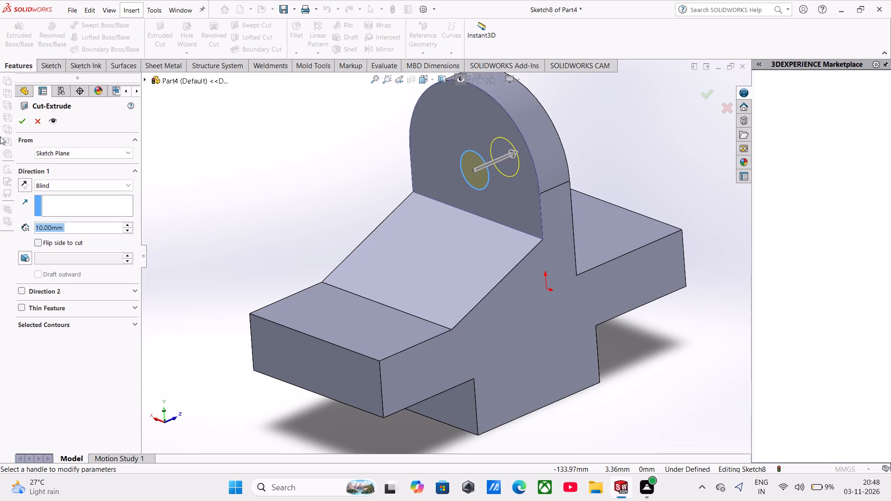
left_click(18, 120)
Sketch a center rectangle about 15.3 by 19.3 mm on the sloped-side arm's top face, centred on its outer edge's midpoint.
middle_click_drag(433, 203, 390, 238)
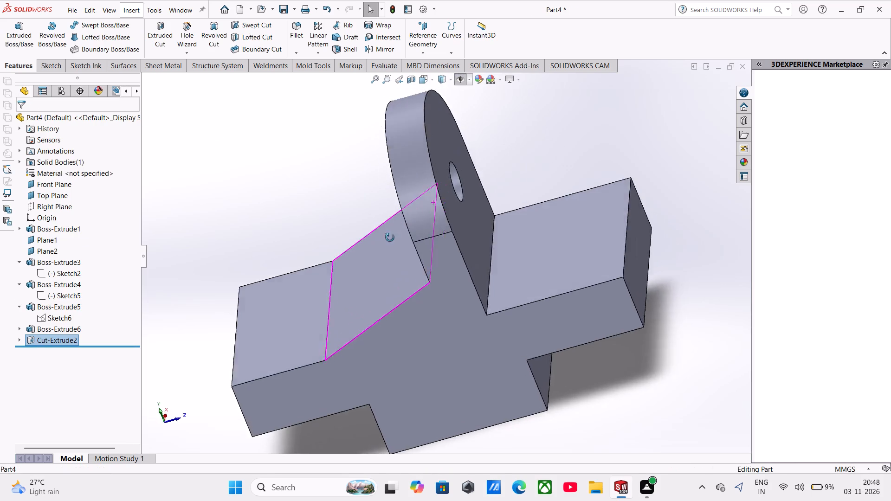
middle_click_drag(390, 238, 413, 186)
middle_click(413, 184)
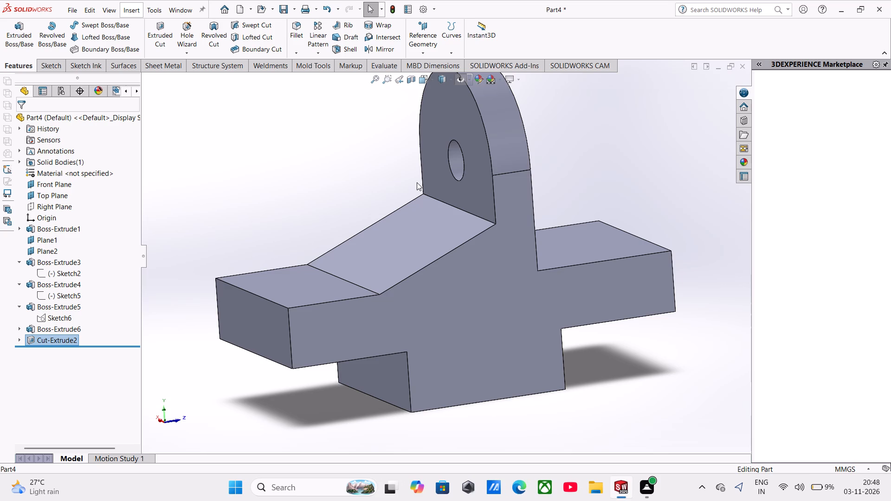
left_click(296, 283)
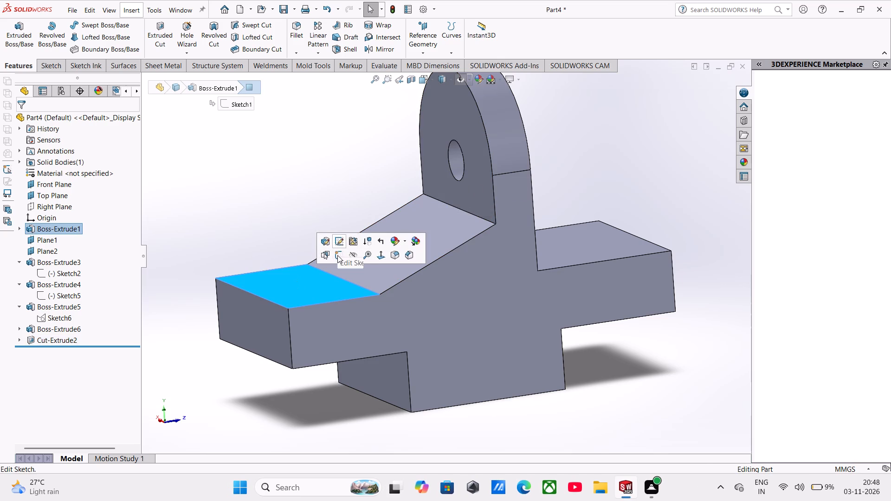
left_click(337, 255)
left_click(310, 257)
scroll(371, 199, "up", 1)
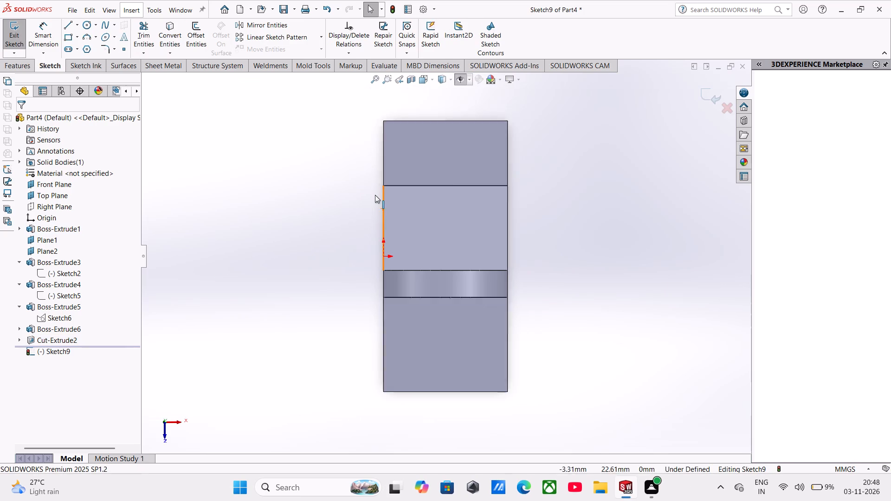
scroll(375, 195, "up", 1)
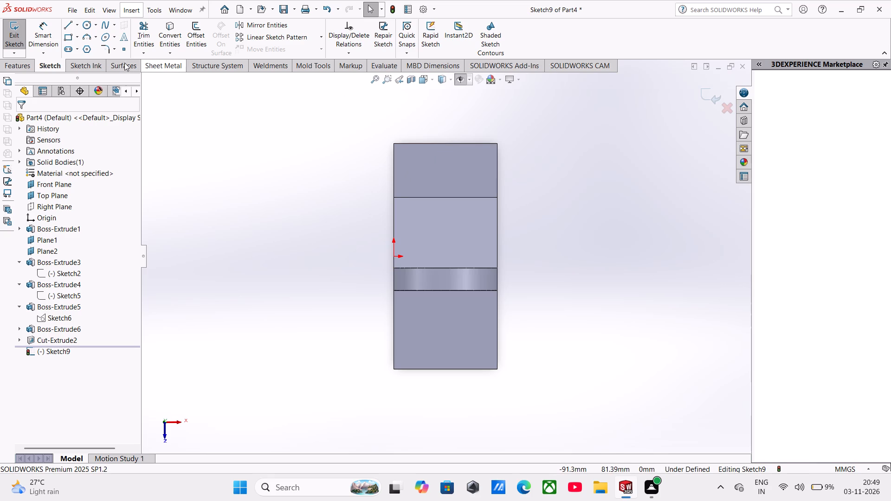
left_click(75, 39)
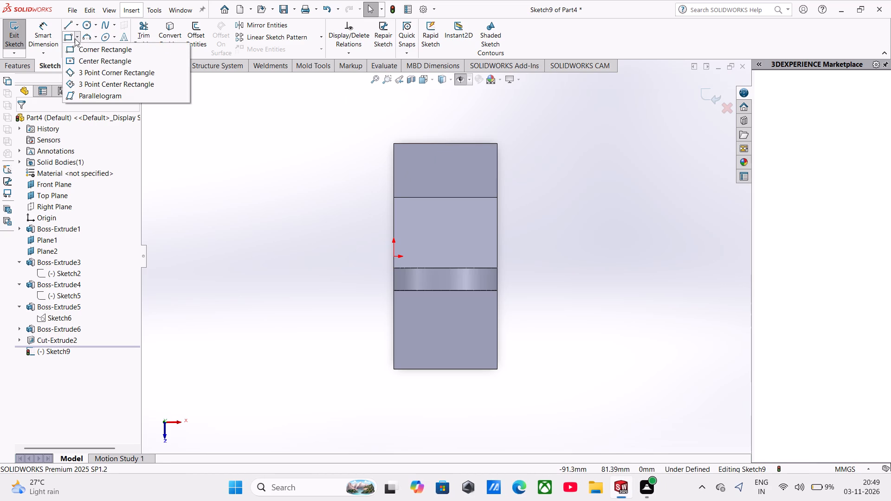
left_click(81, 59)
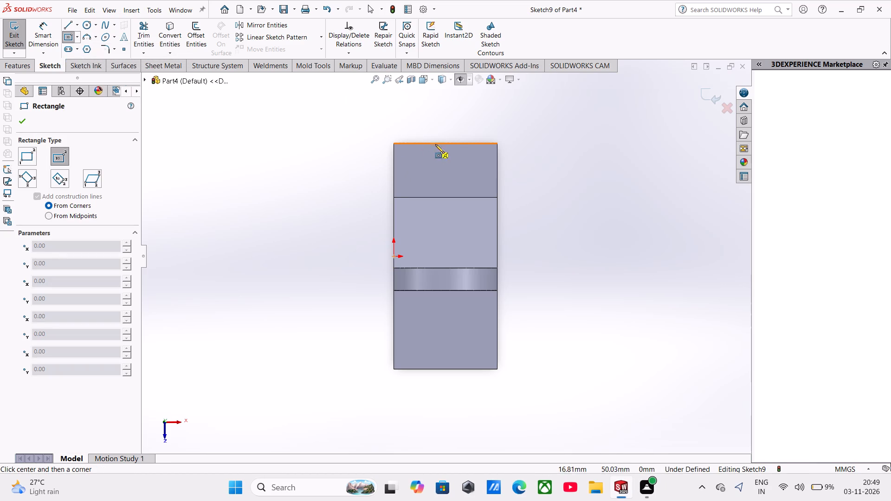
left_click(445, 145)
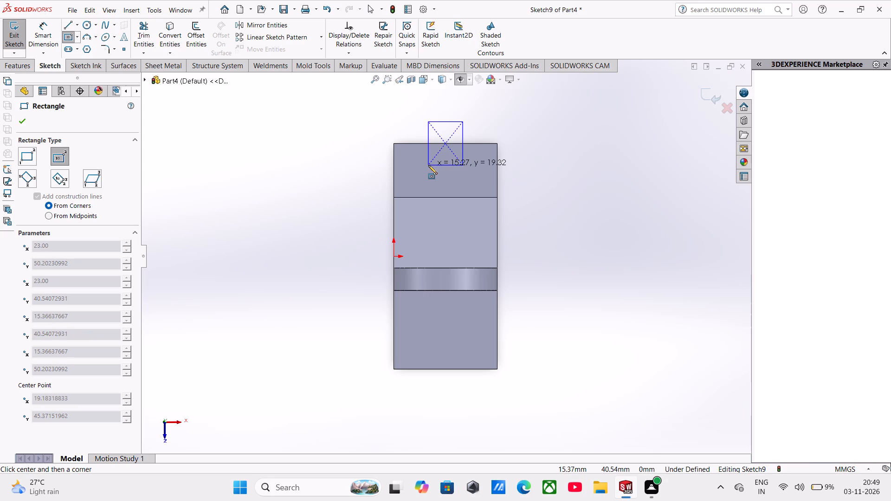
left_click(428, 165)
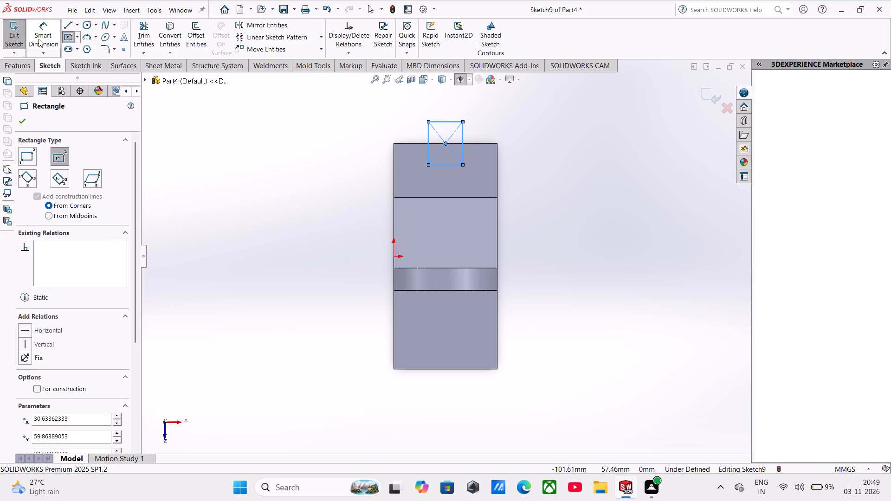
Set the width of the center rectangle on the sloped-side arm's outer edge to 20 mm.
left_click(39, 39)
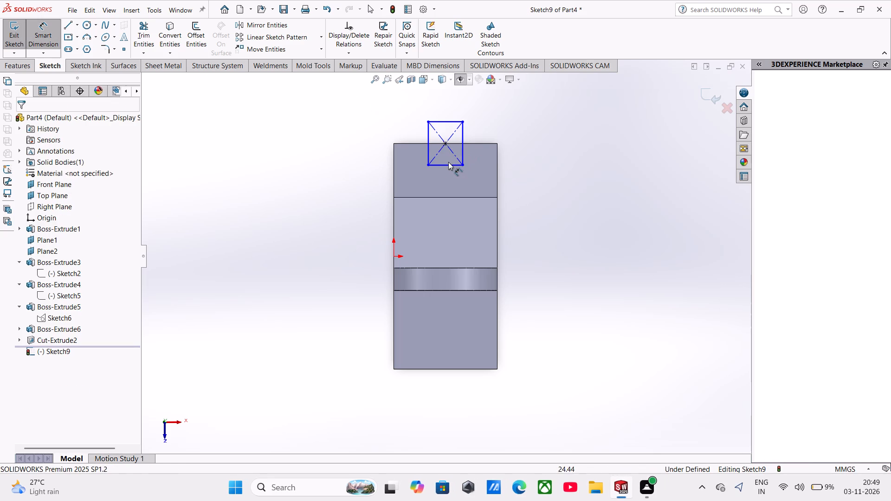
left_click(446, 164)
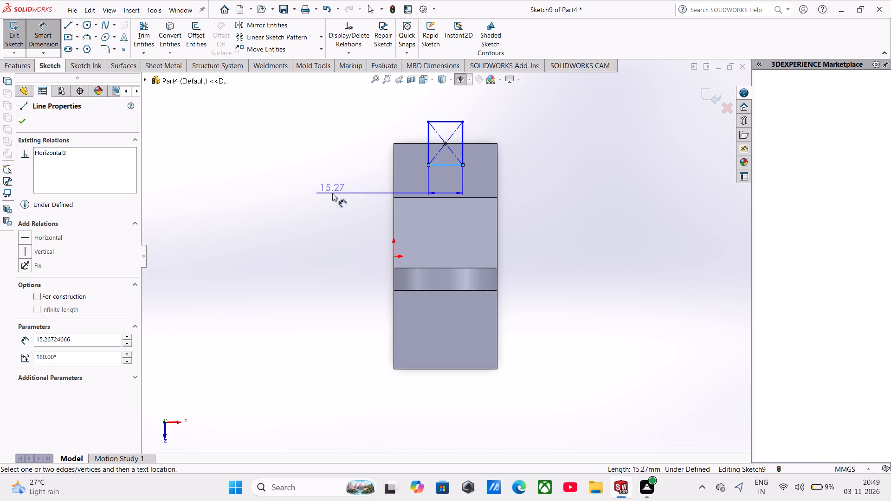
left_click(327, 179)
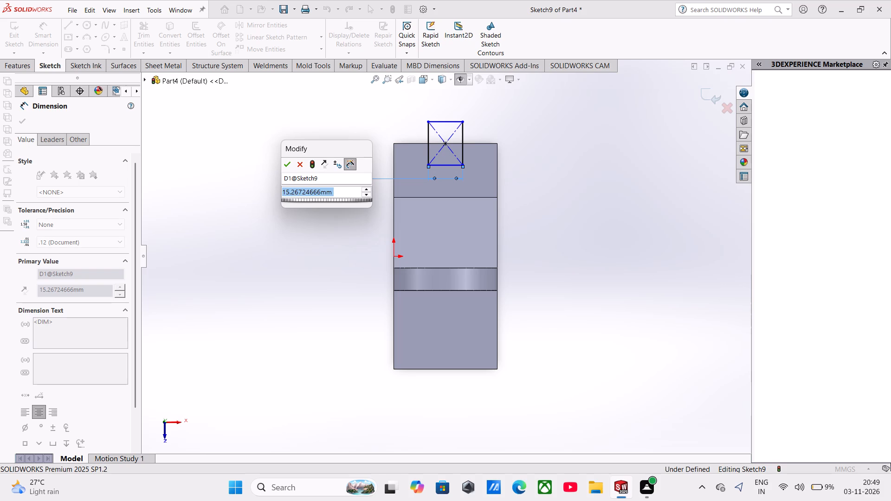
type("20")
key("Return")
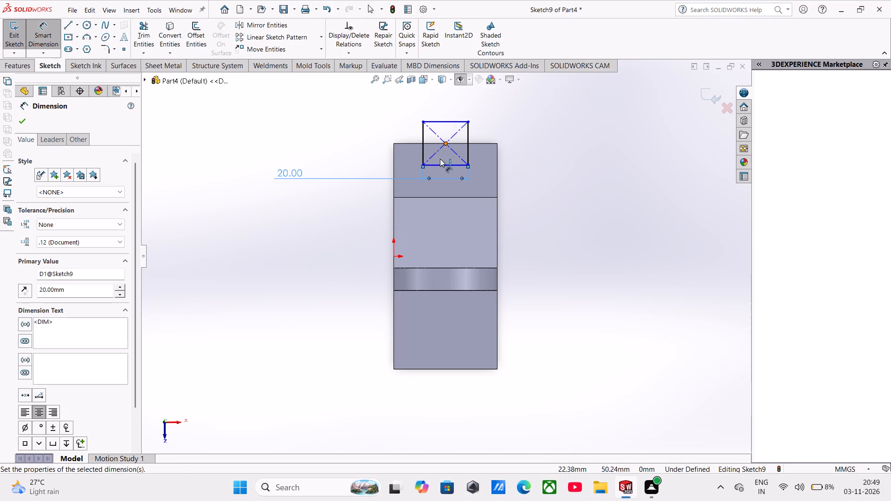
Cut the rectangle 19 mm Blind down through the sloped-side arm to form an open end slot.
scroll(433, 180, "down", 3)
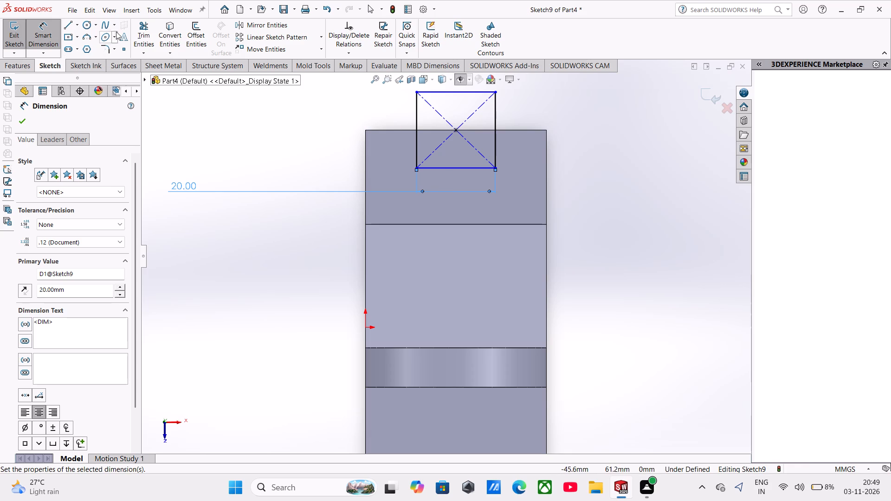
left_click(16, 68)
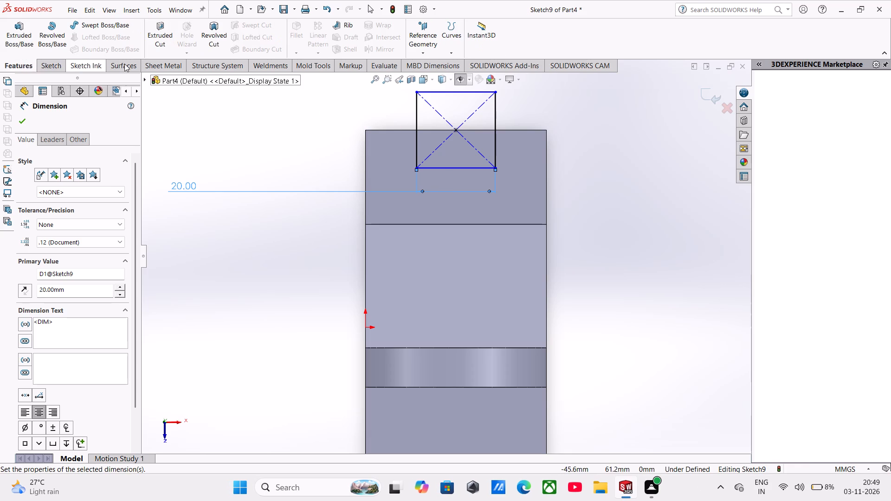
left_click(151, 29)
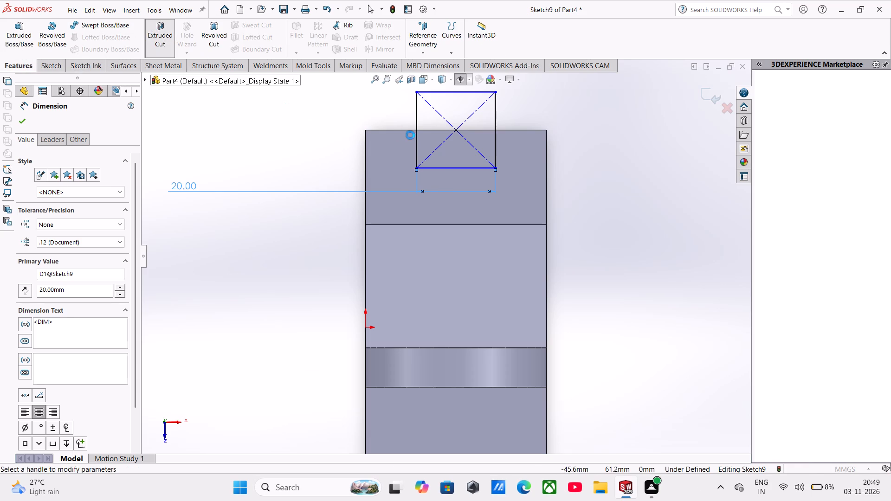
left_click_drag(253, 344, 253, 345)
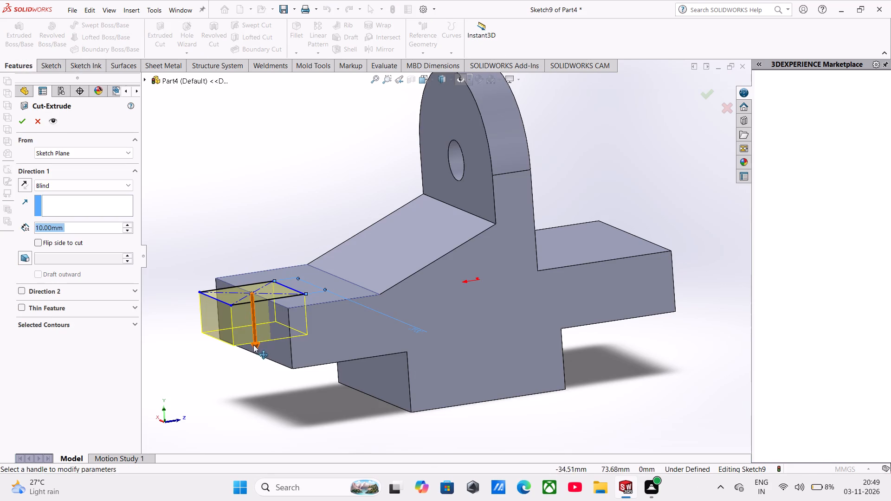
left_click_drag(253, 345, 257, 370)
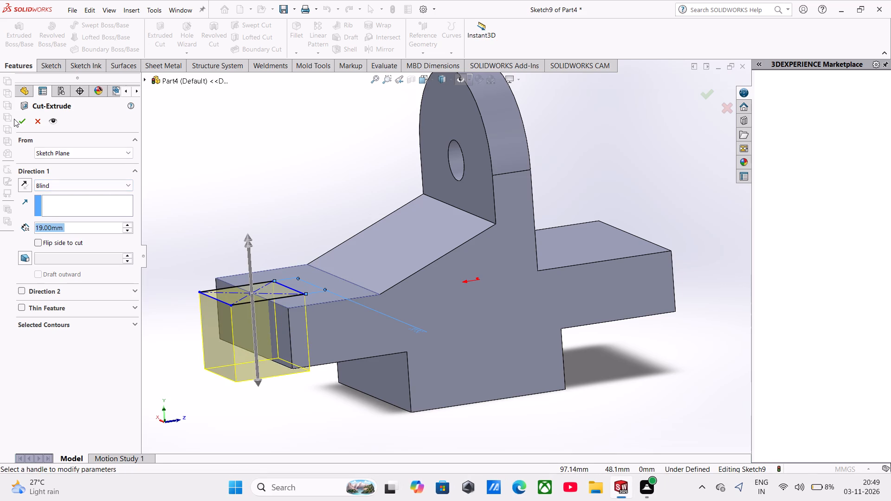
left_click(14, 119)
left_click(16, 120)
Open a new sketch on the lower block's vertical face beneath the slotted arm.
middle_click_drag(421, 247, 422, 277)
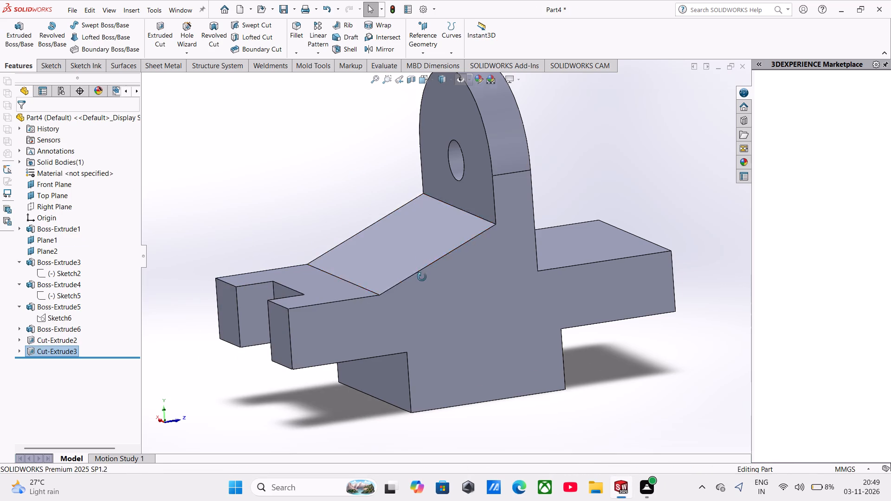
middle_click_drag(422, 277, 425, 293)
scroll(424, 294, "up", 4)
middle_click_drag(424, 283, 433, 356)
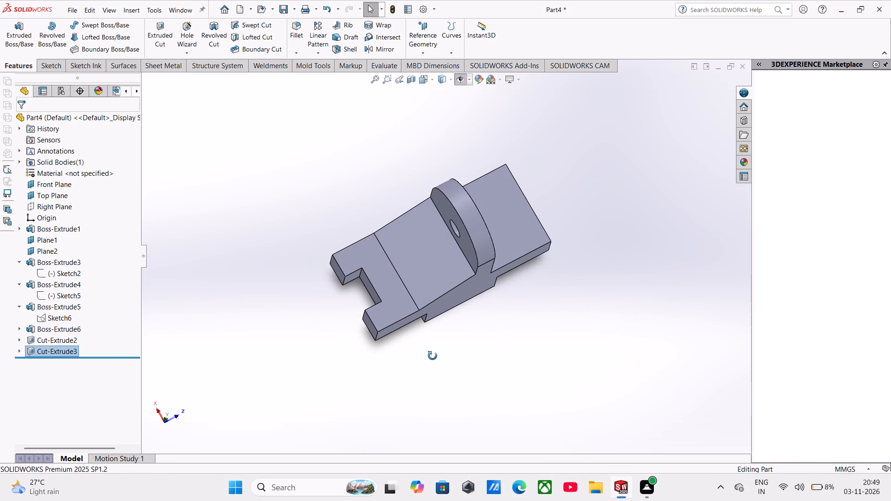
middle_click_drag(433, 356, 433, 355)
middle_click_drag(432, 352, 427, 249)
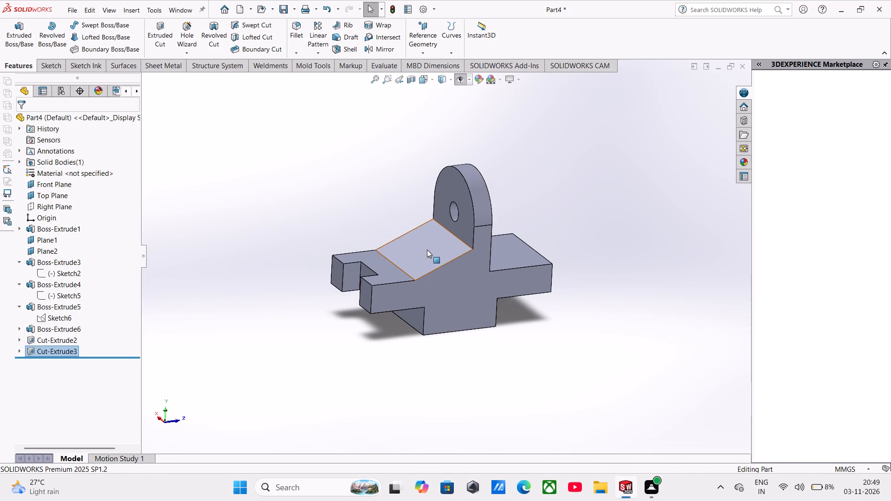
scroll(497, 240, "up", 1)
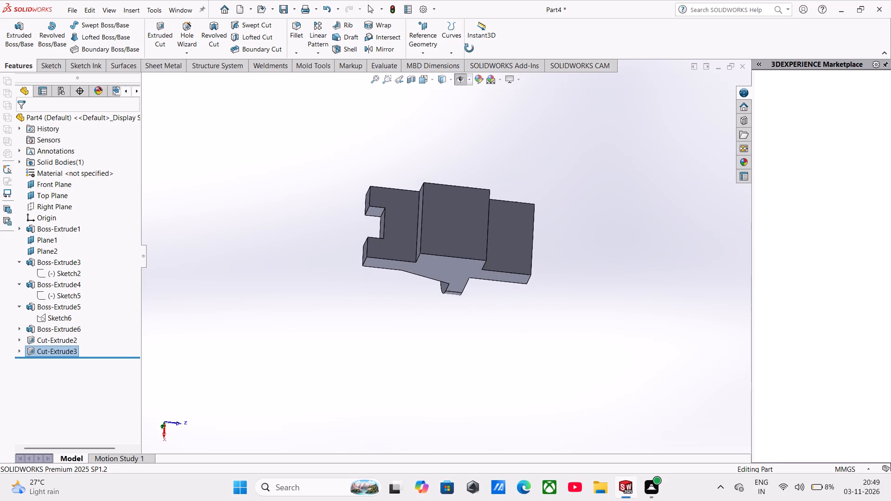
left_click(465, 206)
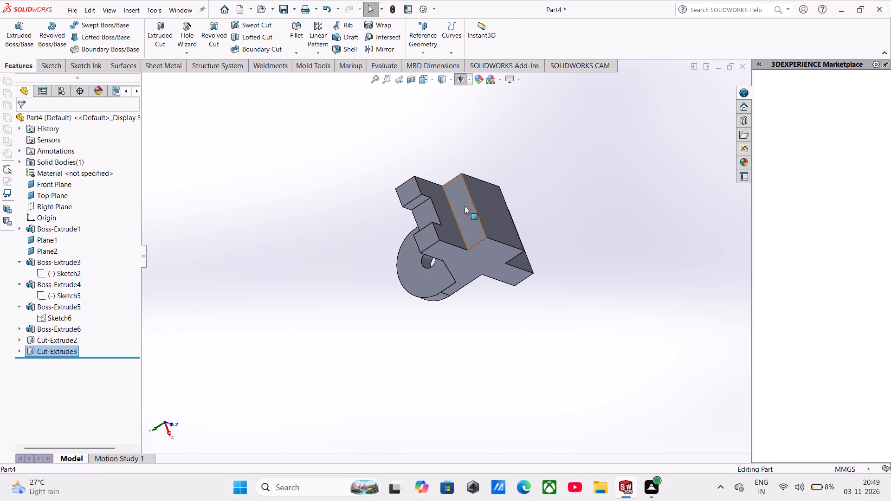
left_click(508, 184)
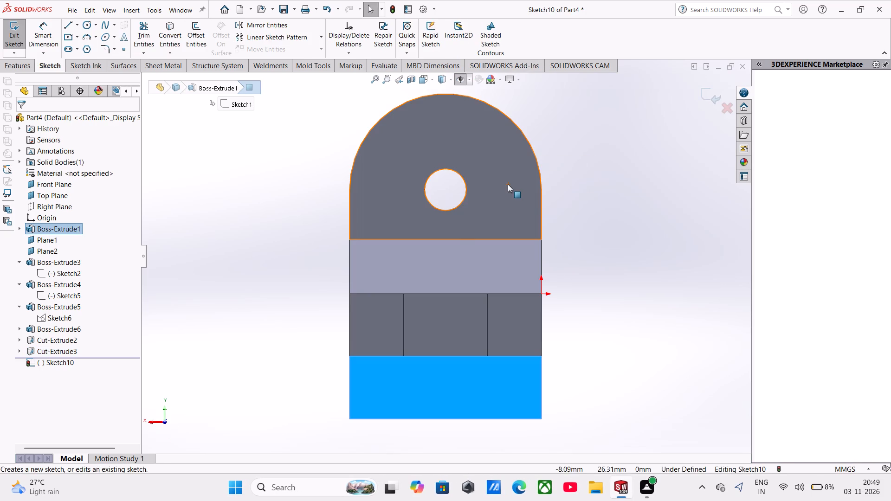
Sketch a horizontal midpoint line about 16.25 mm long, centred on the midpoint of the lower block face's upper edge.
left_click(301, 286)
scroll(426, 359, "up", 1)
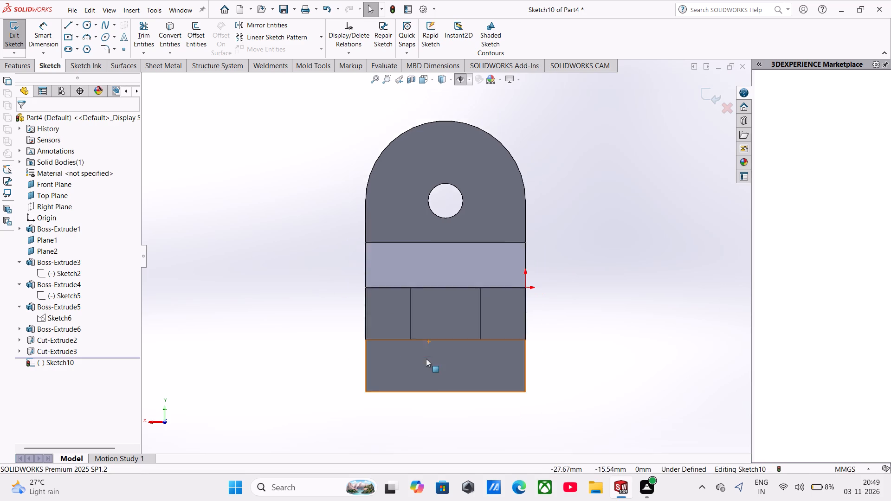
scroll(426, 359, "up", 2)
middle_click_drag(428, 350, 429, 362)
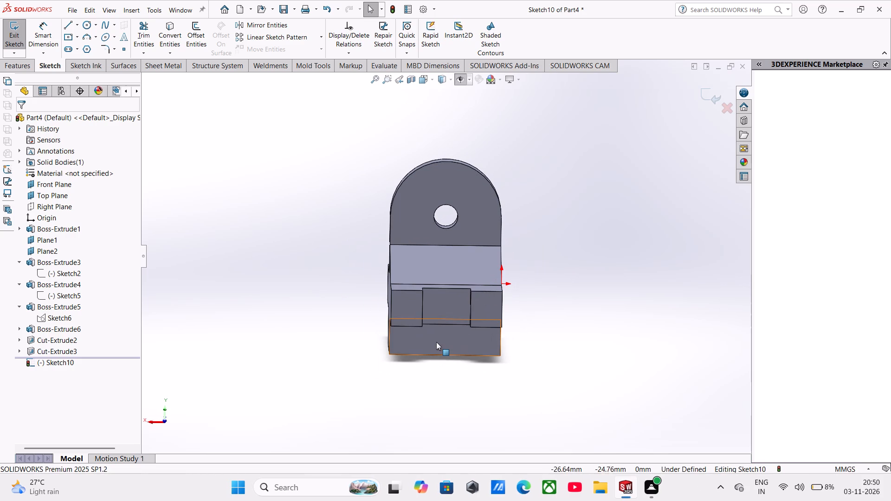
left_click(437, 341)
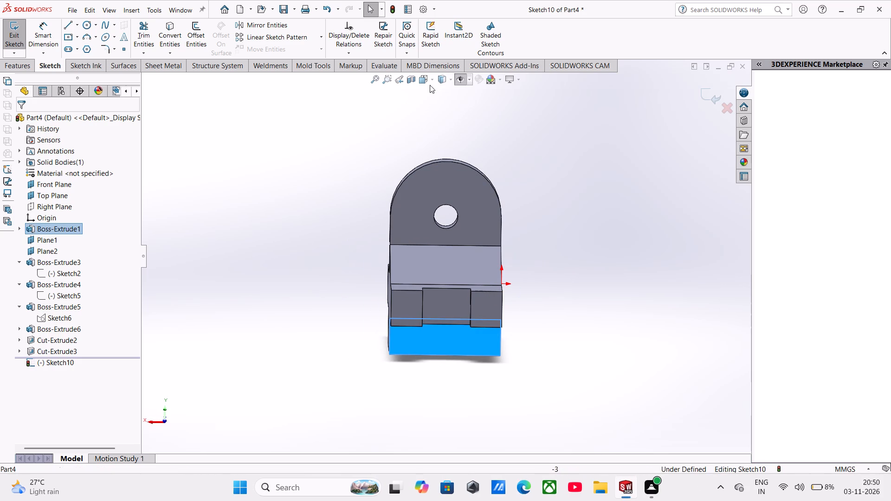
left_click(431, 78)
left_click(352, 352)
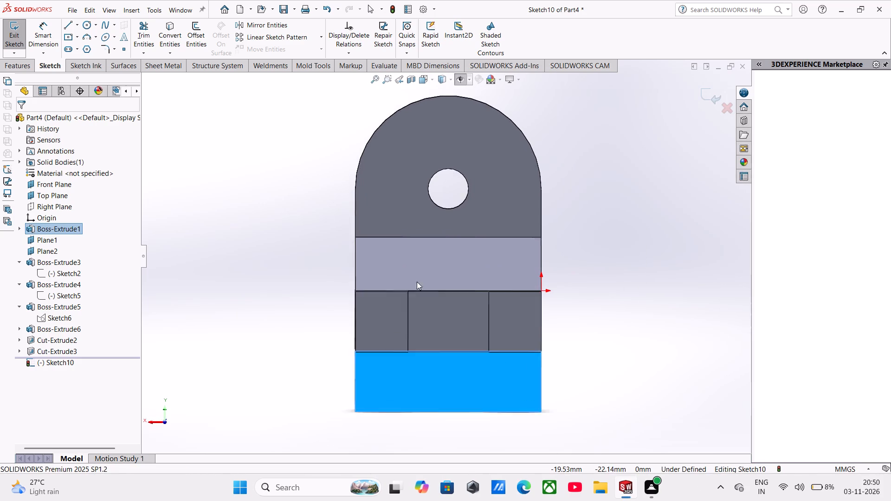
left_click(306, 257)
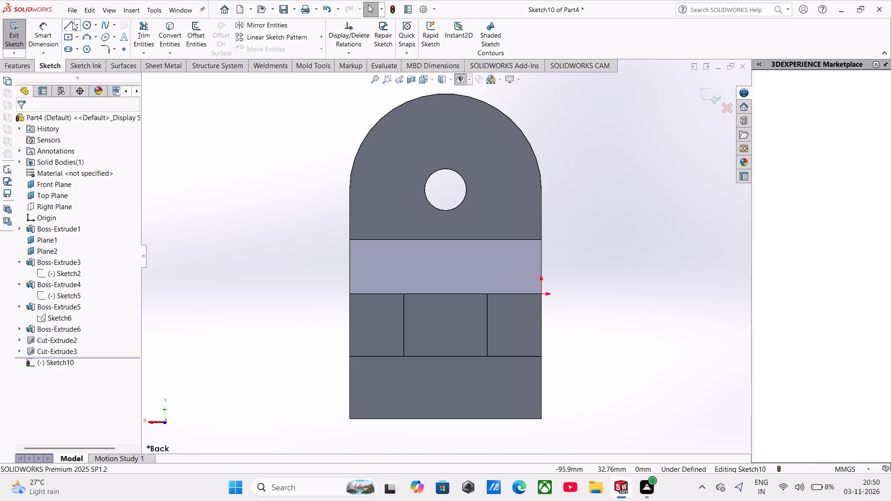
left_click(77, 26)
left_click(88, 62)
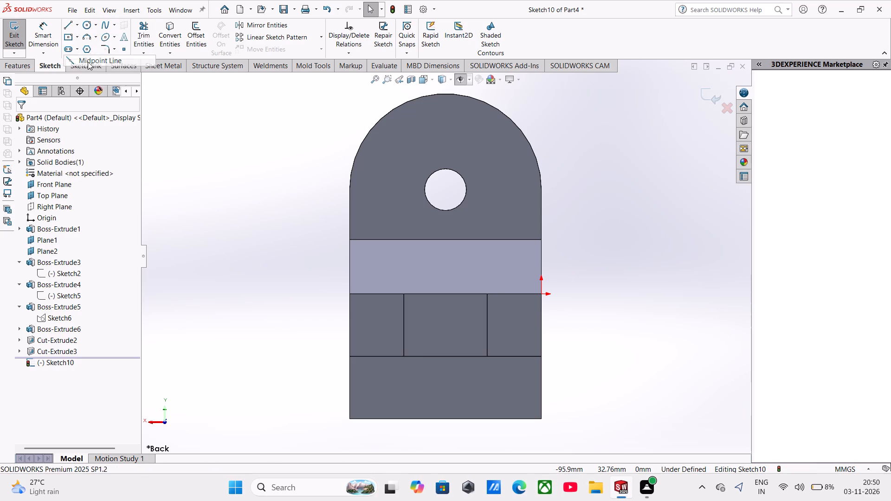
left_click(447, 357)
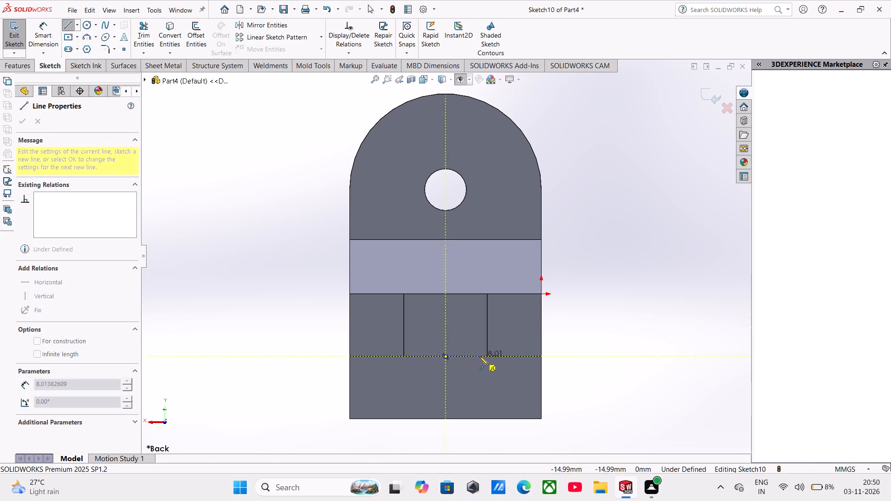
left_click(479, 356)
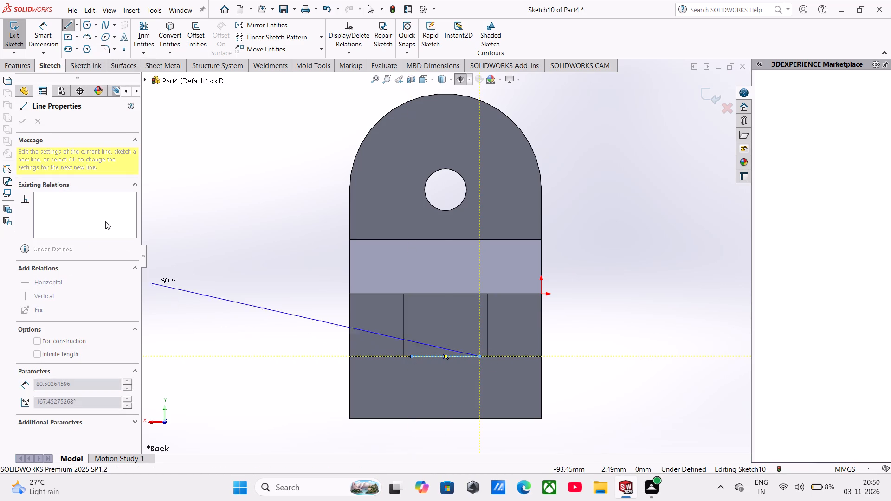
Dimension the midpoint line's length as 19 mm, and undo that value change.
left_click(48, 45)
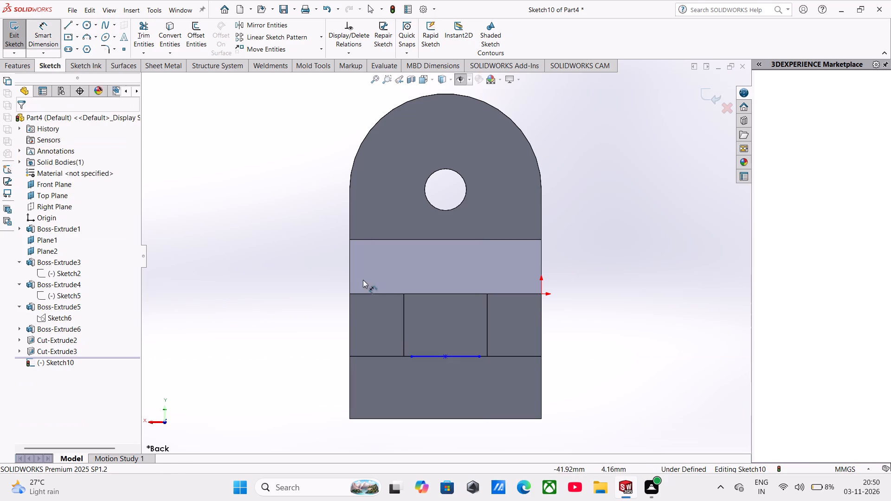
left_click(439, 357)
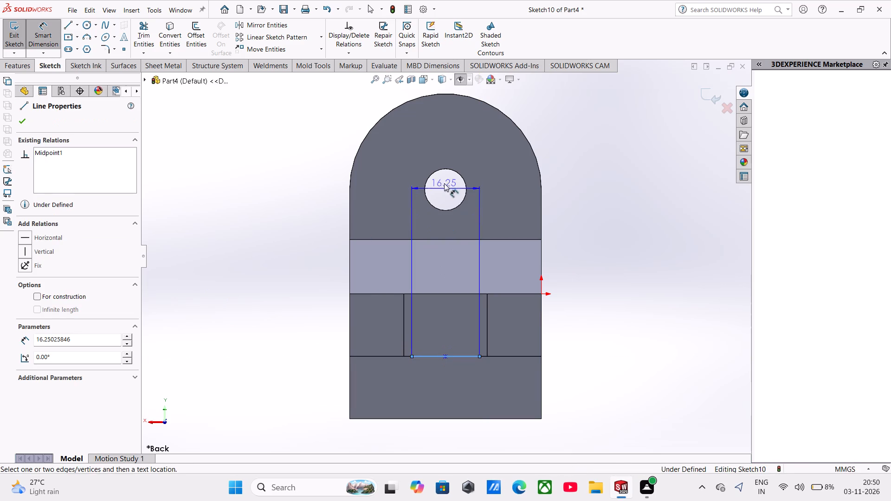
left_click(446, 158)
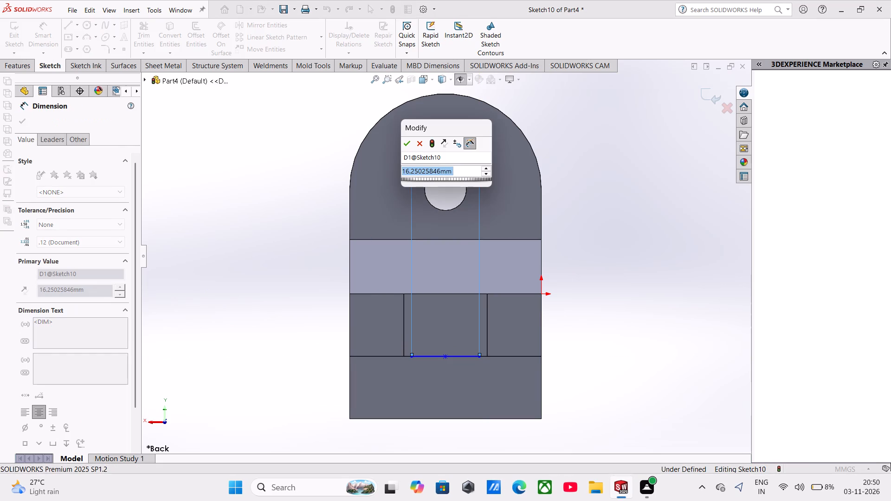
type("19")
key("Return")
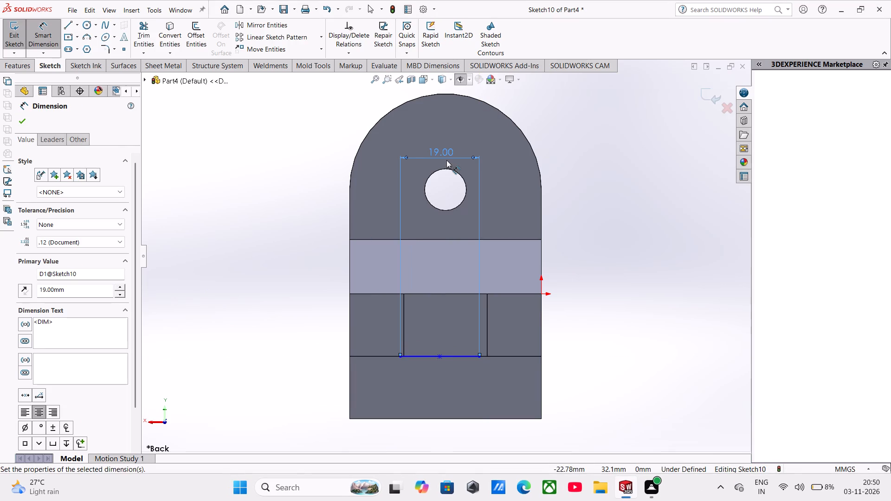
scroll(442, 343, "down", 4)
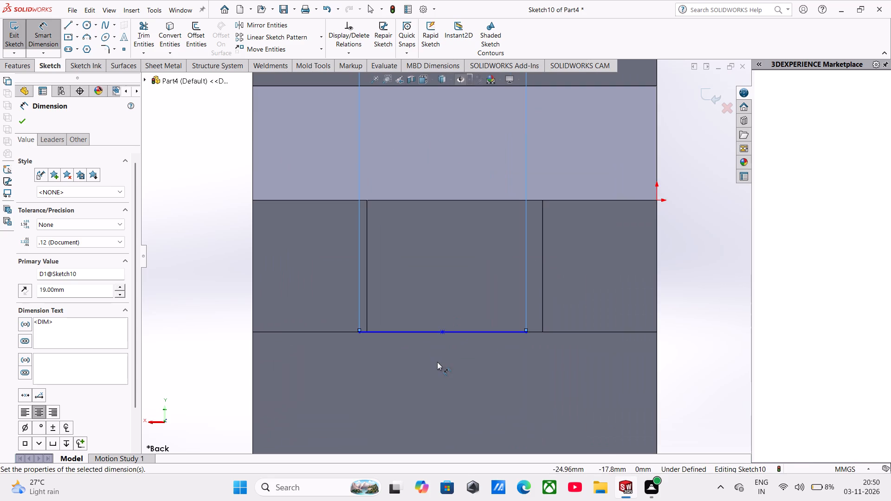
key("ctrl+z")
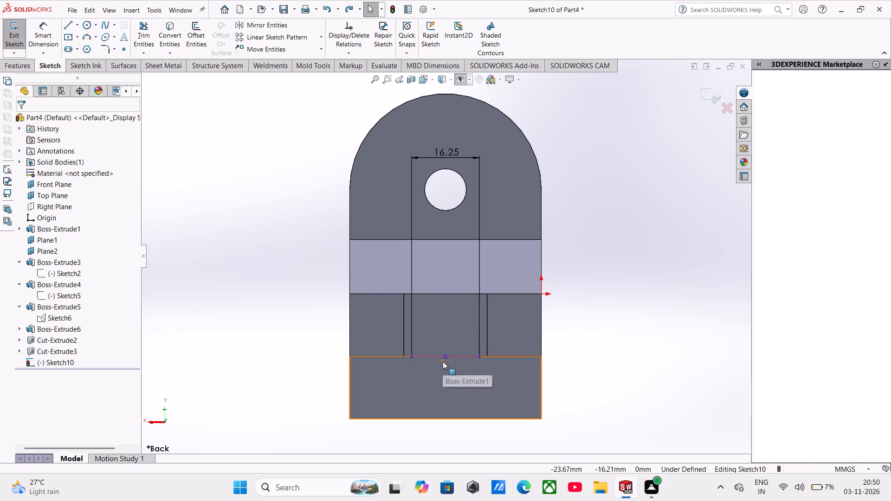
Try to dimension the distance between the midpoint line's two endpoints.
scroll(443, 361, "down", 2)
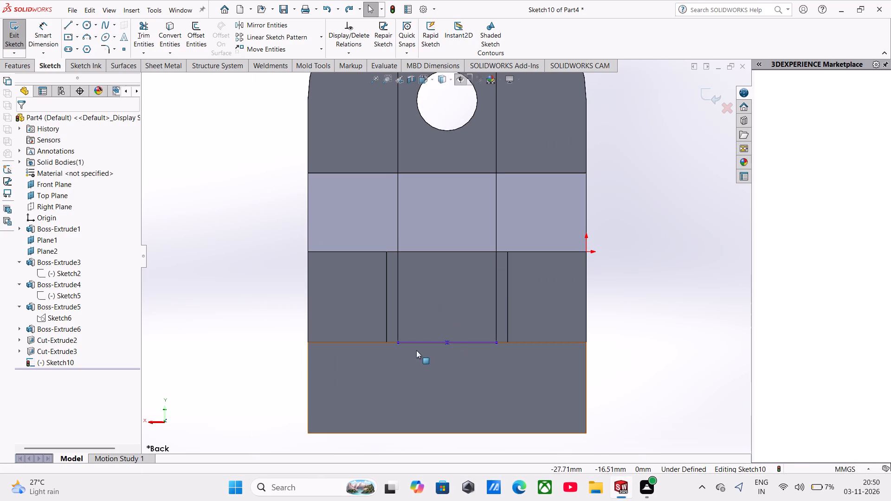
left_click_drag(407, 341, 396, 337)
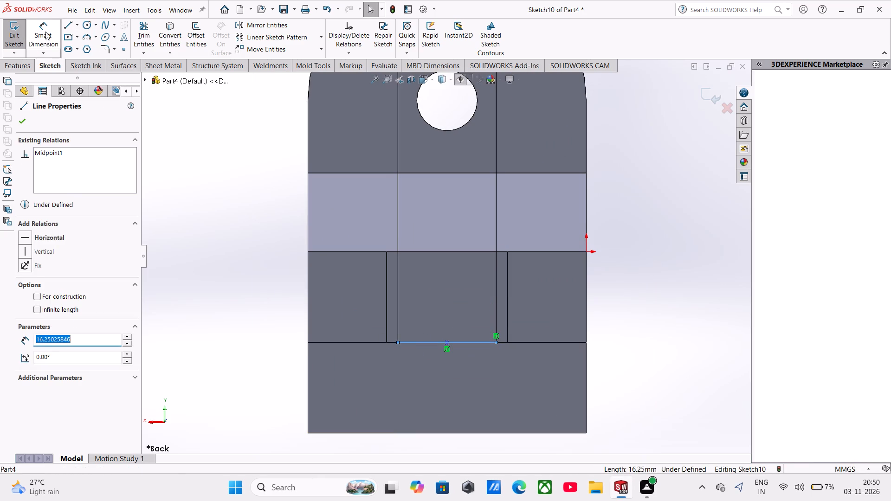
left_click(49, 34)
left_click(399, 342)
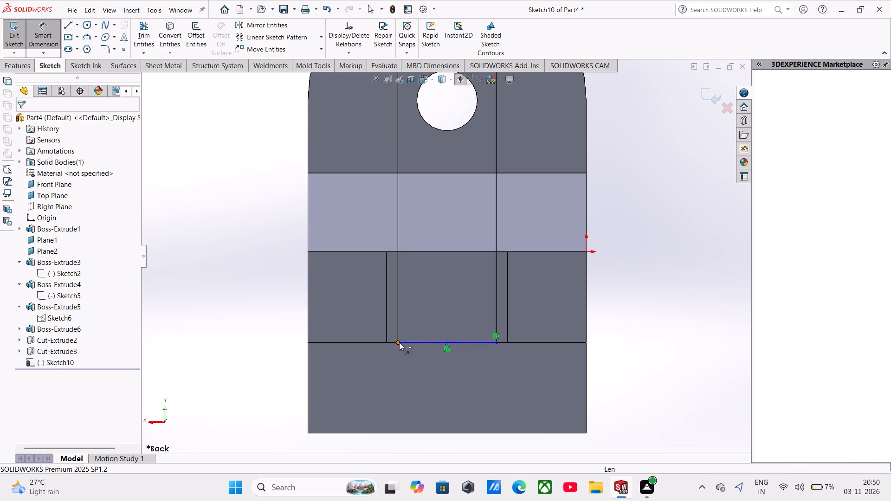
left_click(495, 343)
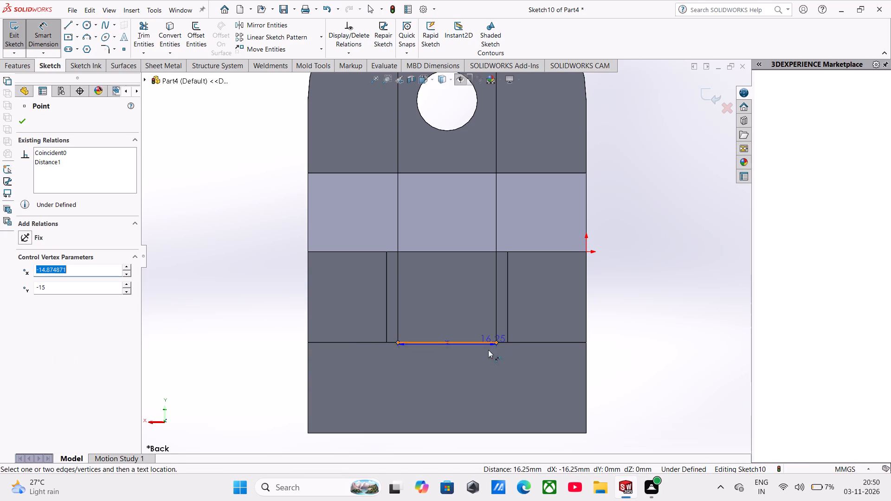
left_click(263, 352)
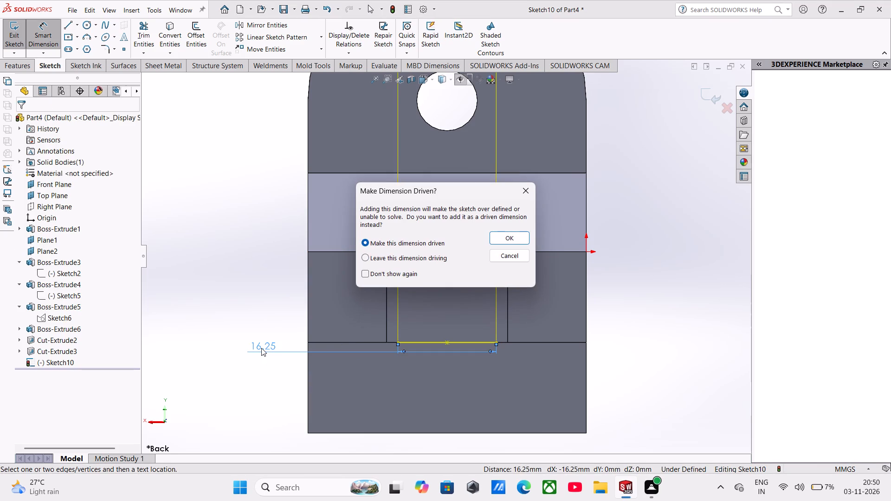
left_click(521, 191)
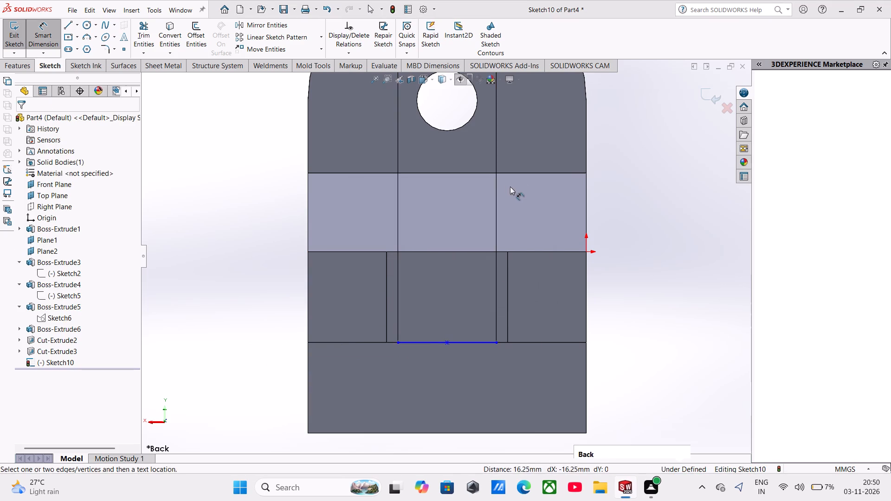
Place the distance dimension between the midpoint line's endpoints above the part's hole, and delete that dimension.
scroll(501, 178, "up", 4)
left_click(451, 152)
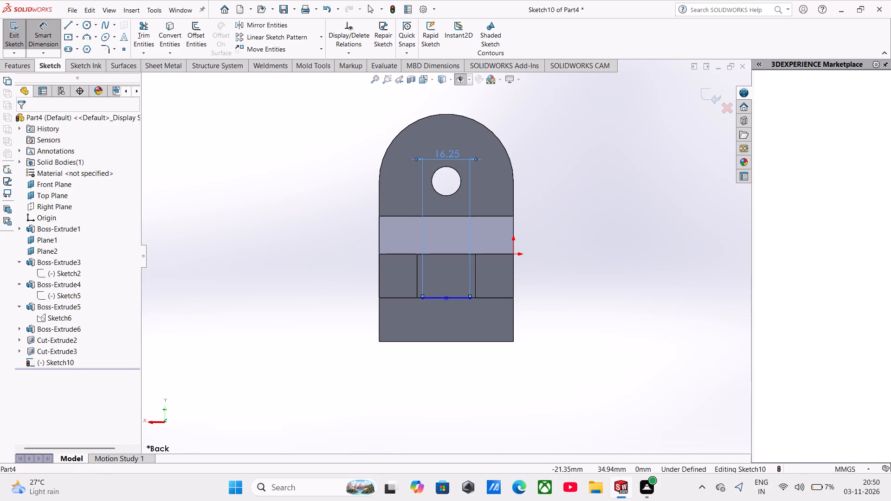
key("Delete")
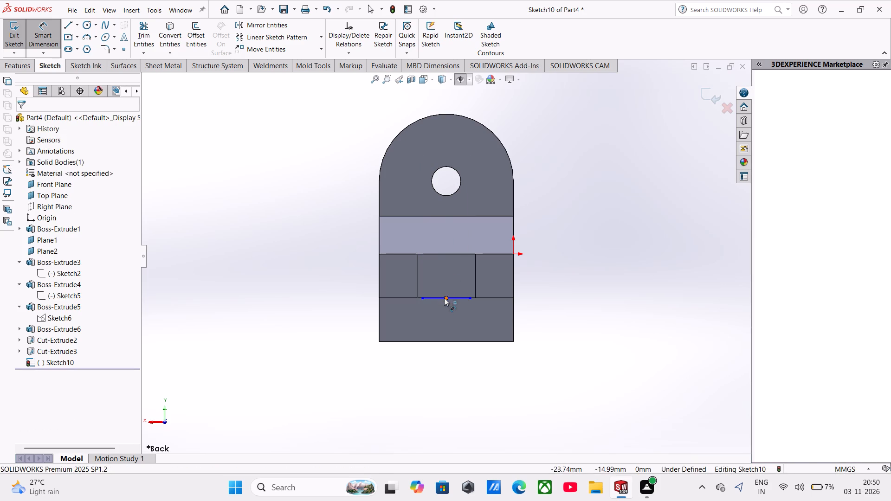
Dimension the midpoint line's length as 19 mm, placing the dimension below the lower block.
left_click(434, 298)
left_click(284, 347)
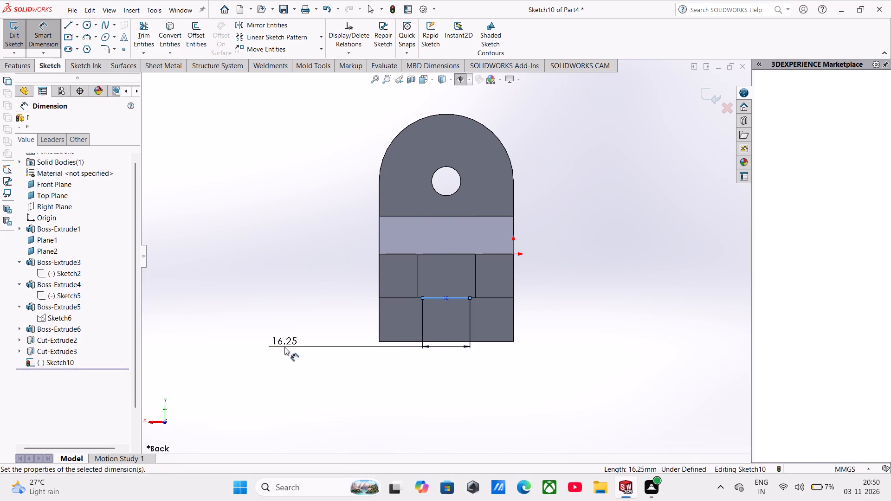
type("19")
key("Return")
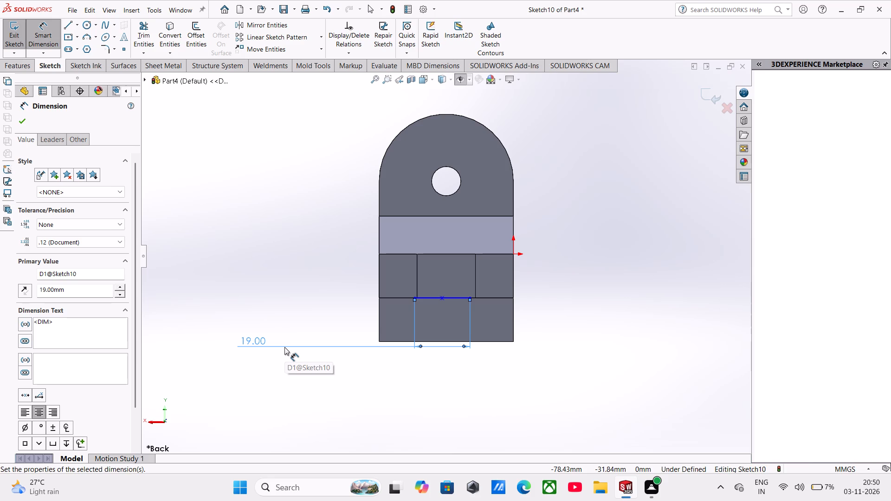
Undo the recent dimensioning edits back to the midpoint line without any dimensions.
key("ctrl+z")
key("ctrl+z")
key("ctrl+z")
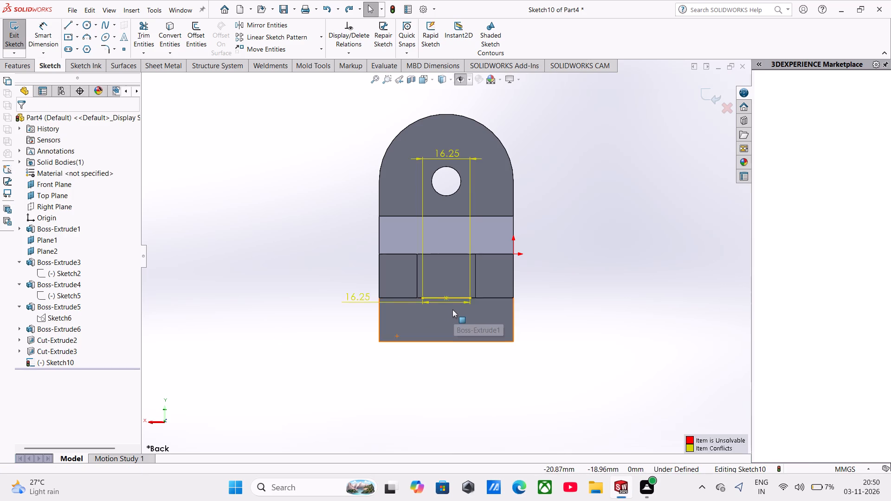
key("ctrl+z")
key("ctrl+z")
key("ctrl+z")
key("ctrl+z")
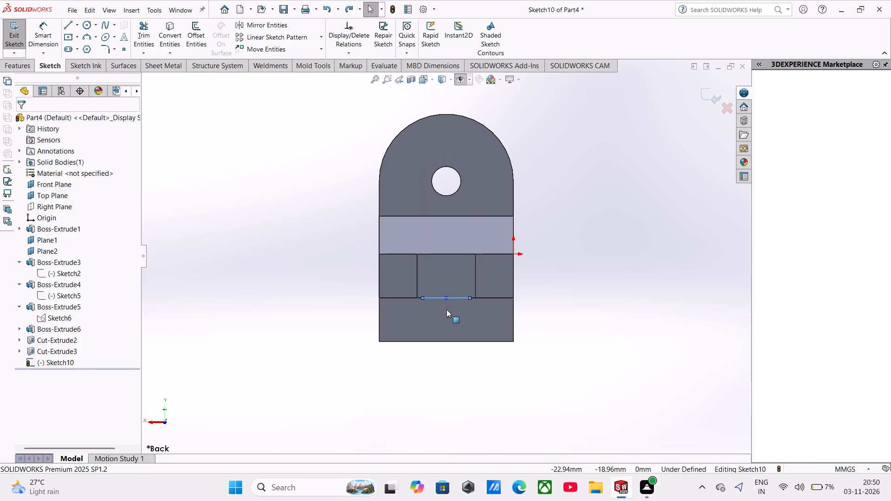
Delete the midpoint line on the lower block face's upper edge.
scroll(446, 309, "down", 3)
left_click(317, 335)
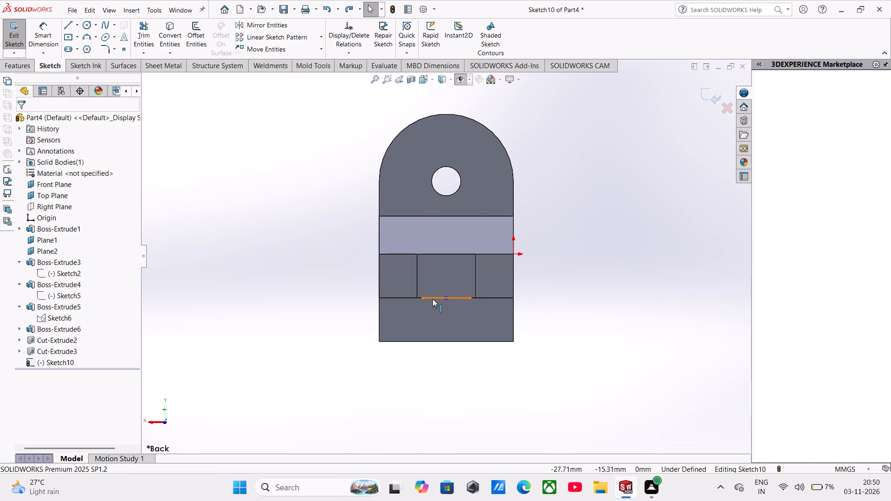
left_click(433, 299)
key("Delete")
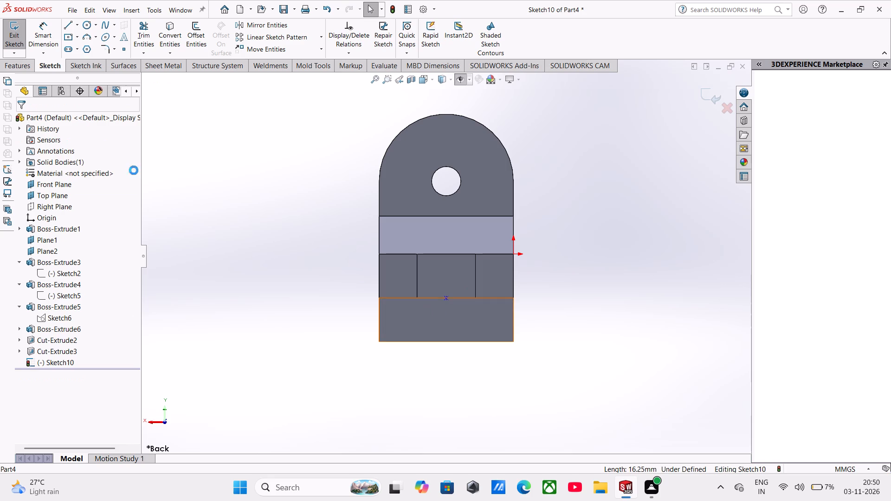
Sketch a line 19/2 mm long at 180° along the lower block's upper edge, starting at its midpoint.
left_click(72, 20)
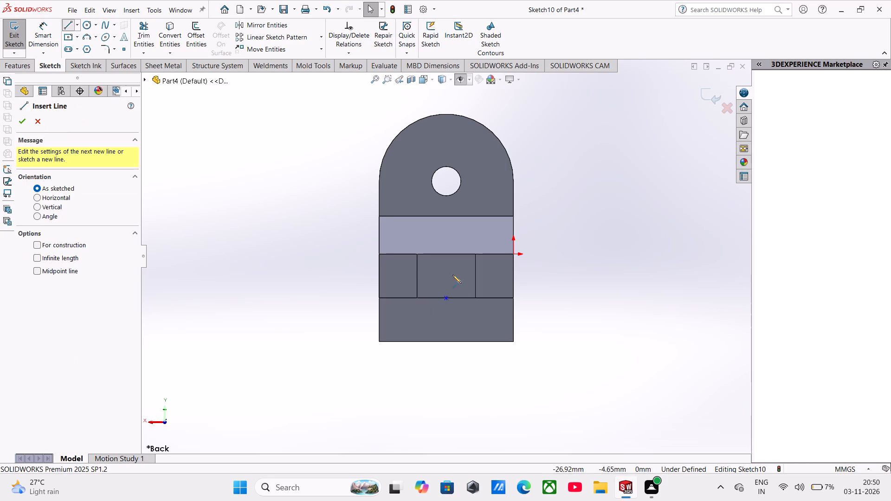
left_click(448, 300)
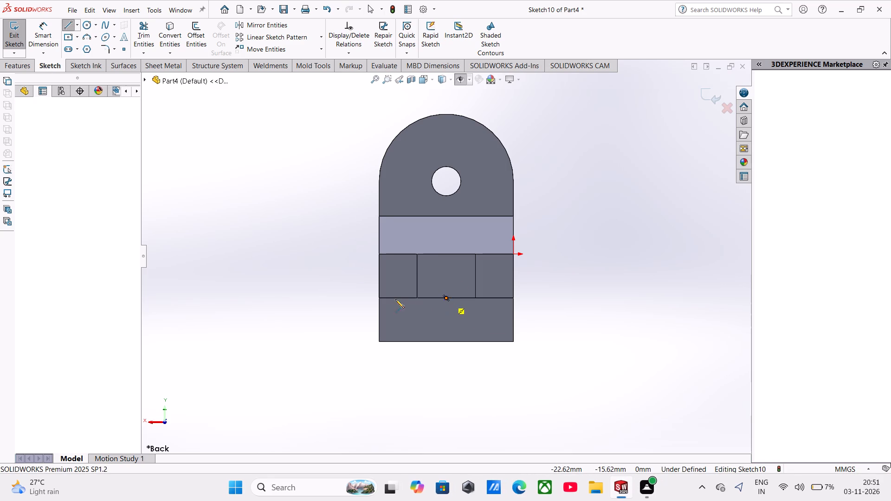
left_click(387, 299)
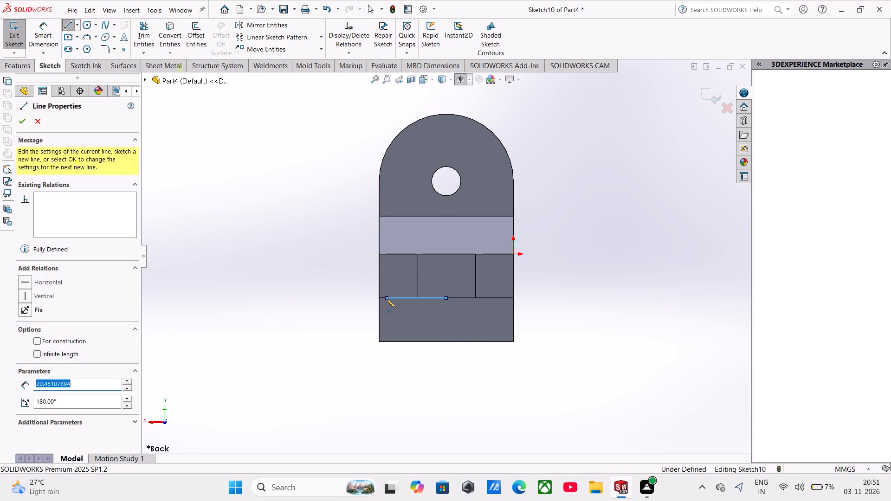
type("19/")
key("2")
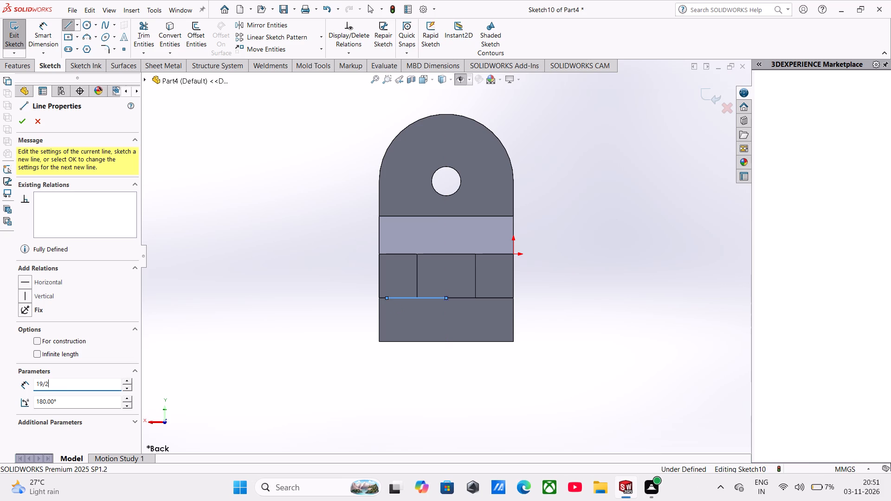
key("Return")
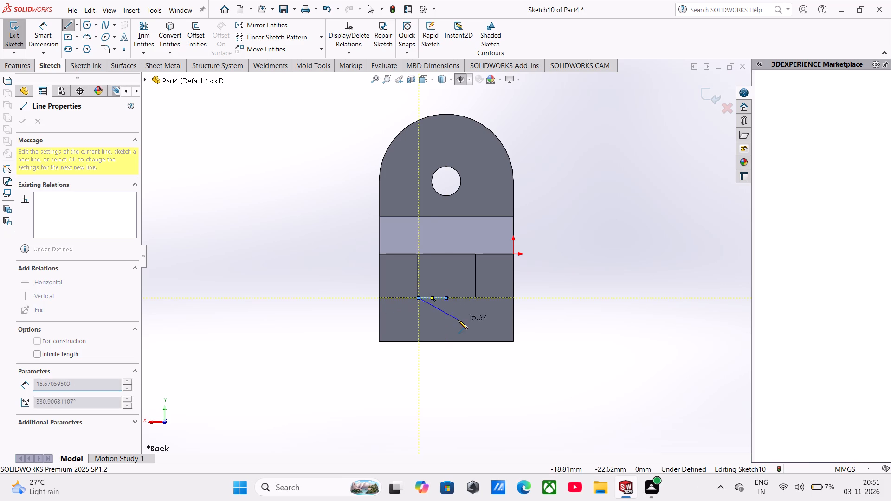
scroll(458, 320, "down", 4)
key("Escape")
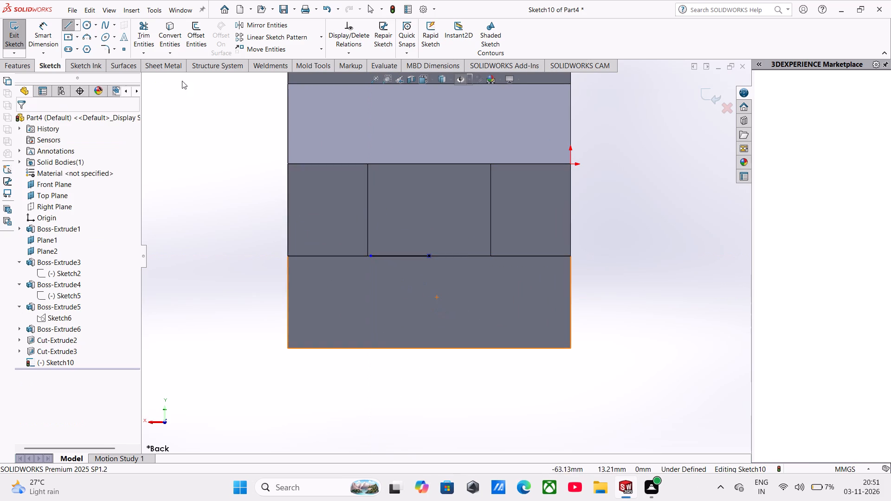
Sketch a second line 19/2 mm long at 0° from the same midpoint, in the opposite direction along the edge.
left_click(70, 24)
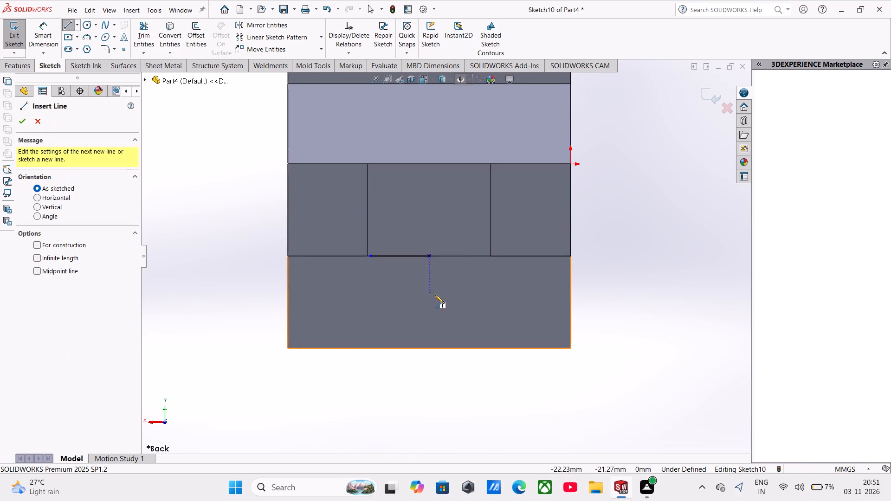
left_click(431, 256)
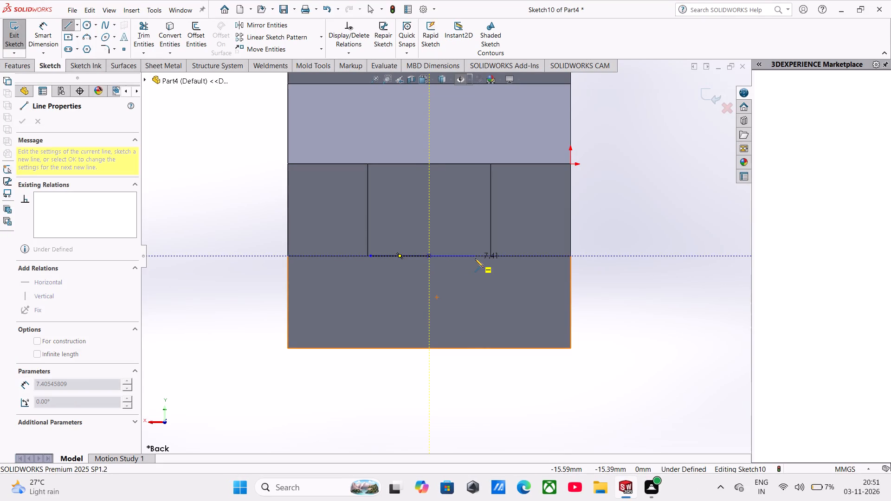
left_click(475, 258)
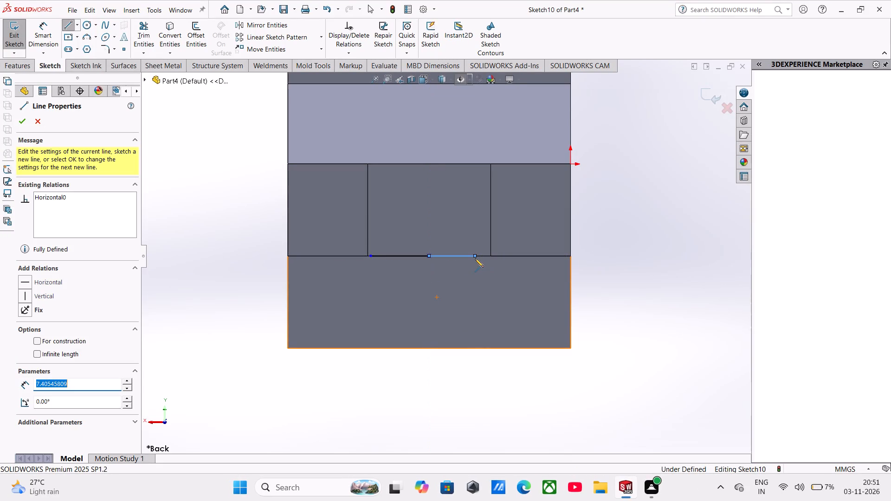
type("19/2")
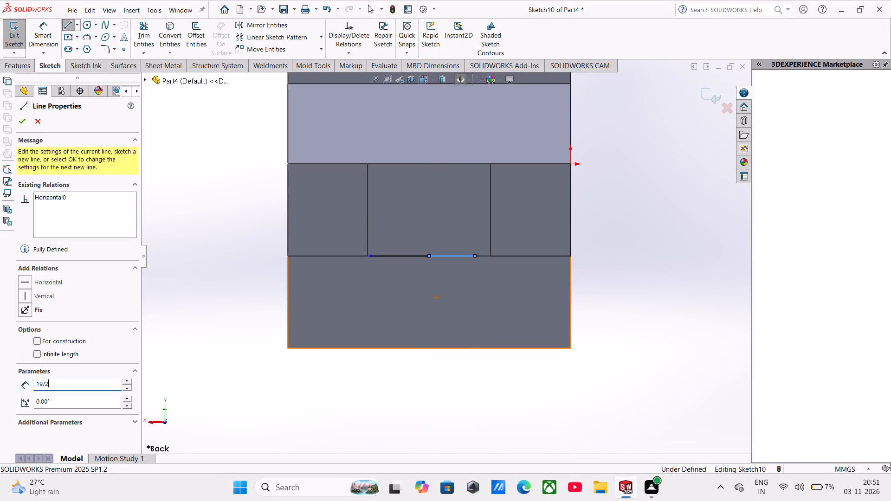
key("Return")
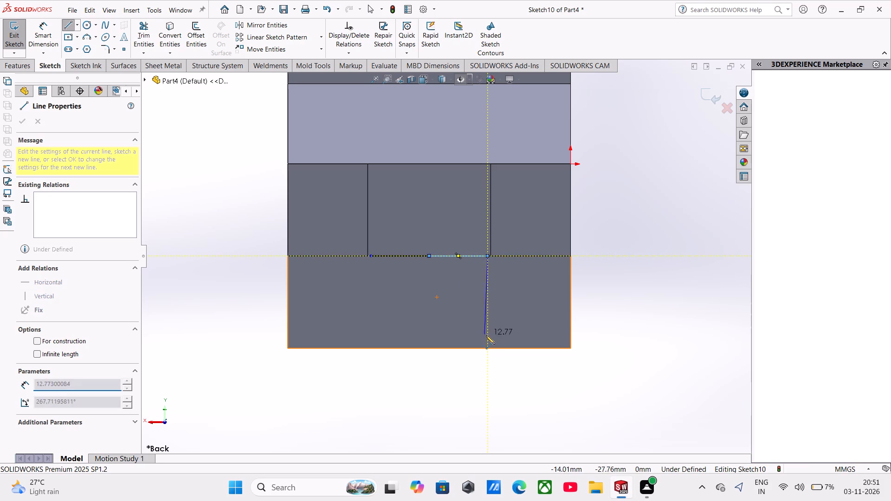
Close the 19 mm wide rectangle with lines running about 17.2 mm down, past the lower block's bottom edge.
left_click(488, 362)
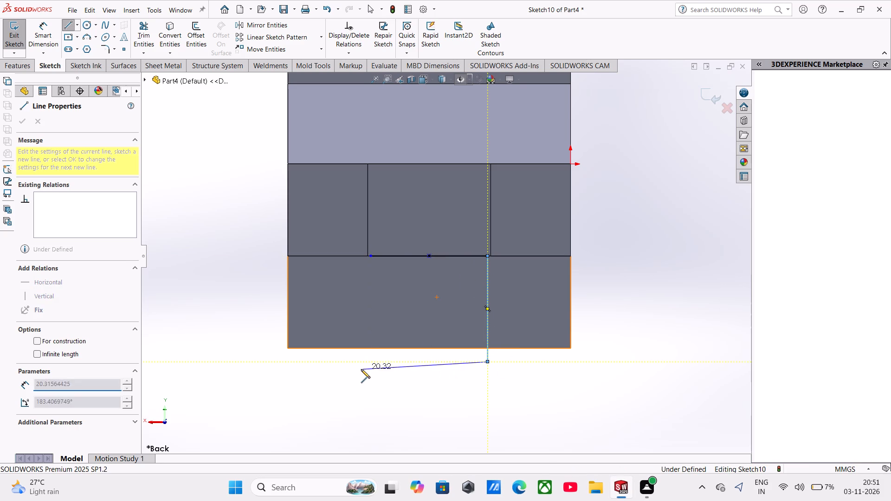
left_click(368, 360)
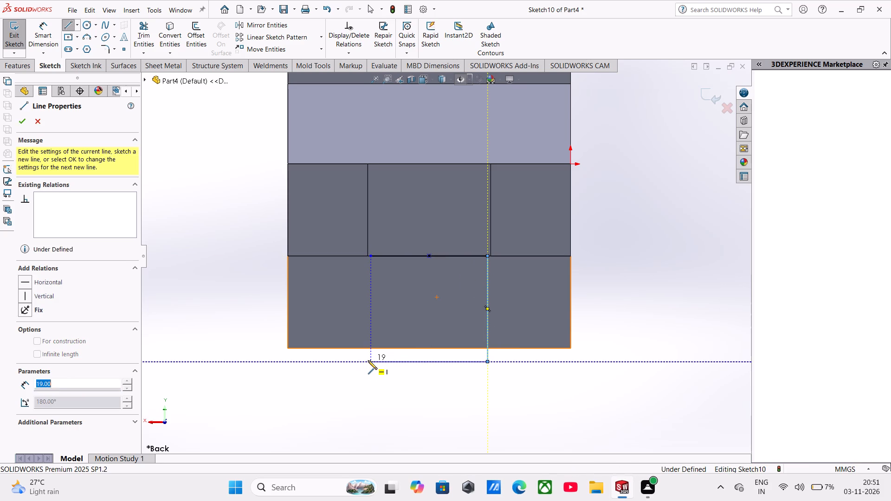
left_click(369, 257)
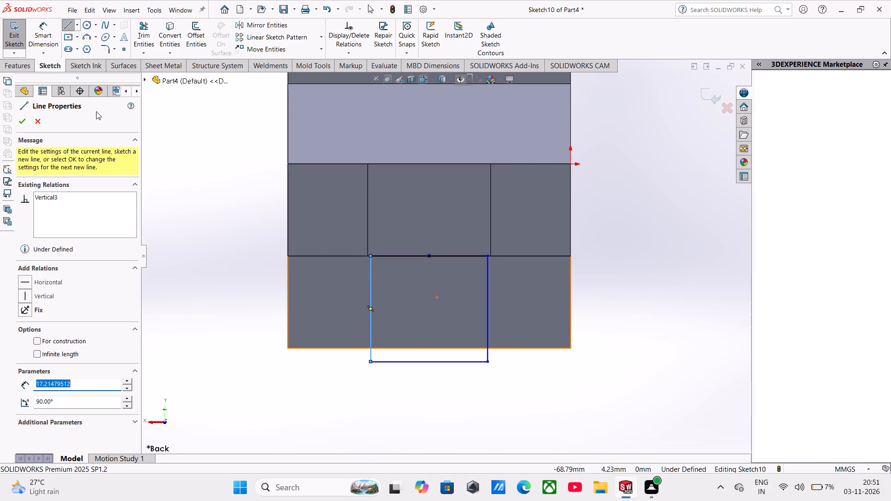
Extruded Cut the rectangle through the lower block with a Blind depth of 81 mm, and dismiss the battery alert.
left_click(22, 65)
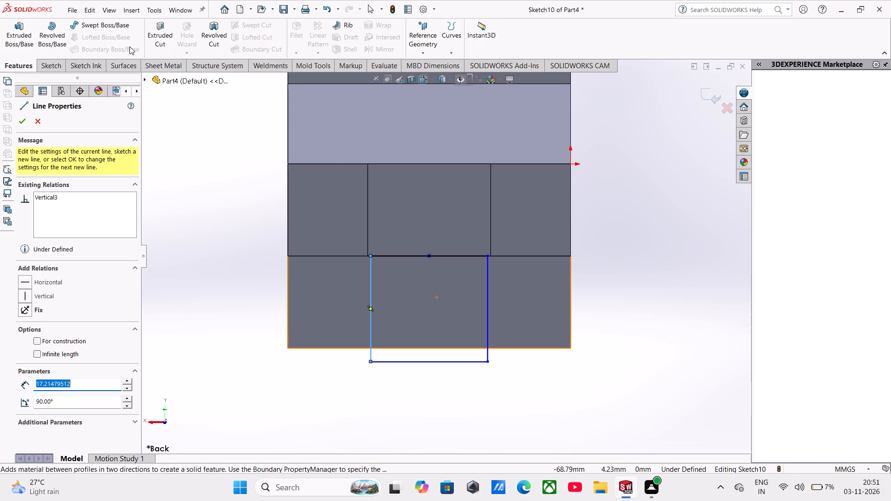
left_click(151, 43)
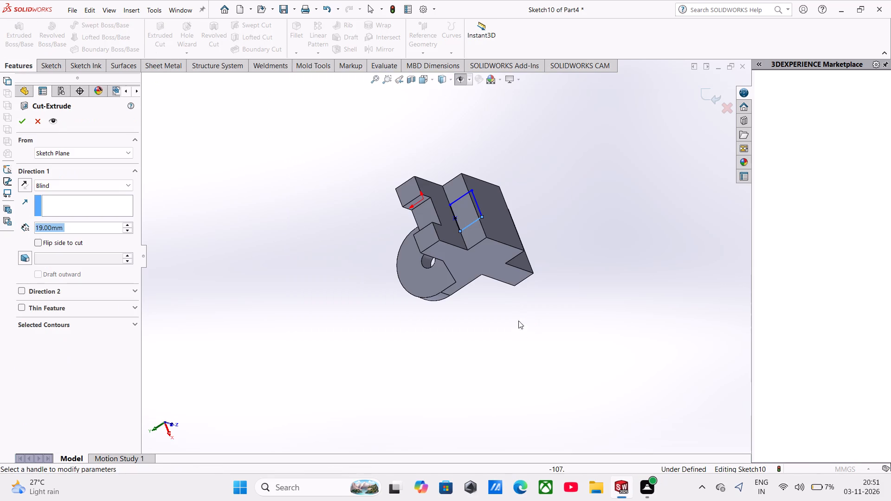
left_click_drag(491, 220, 533, 227)
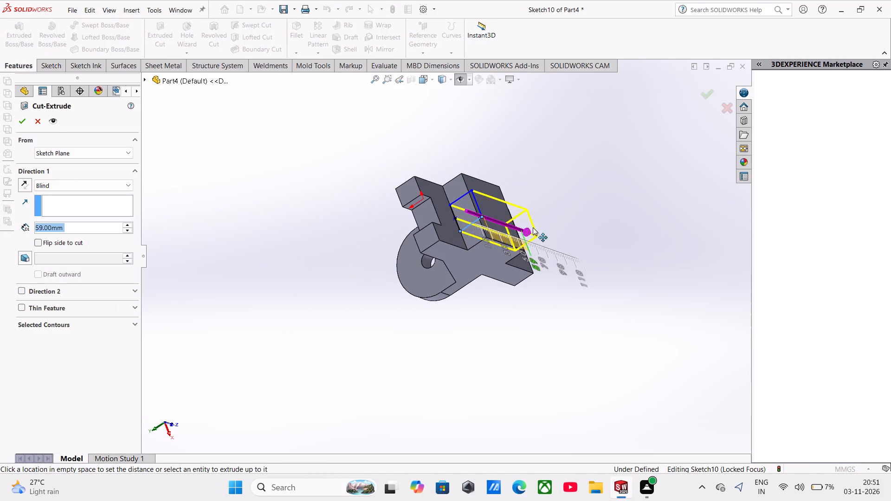
left_click_drag(533, 227, 539, 229)
left_click(23, 122)
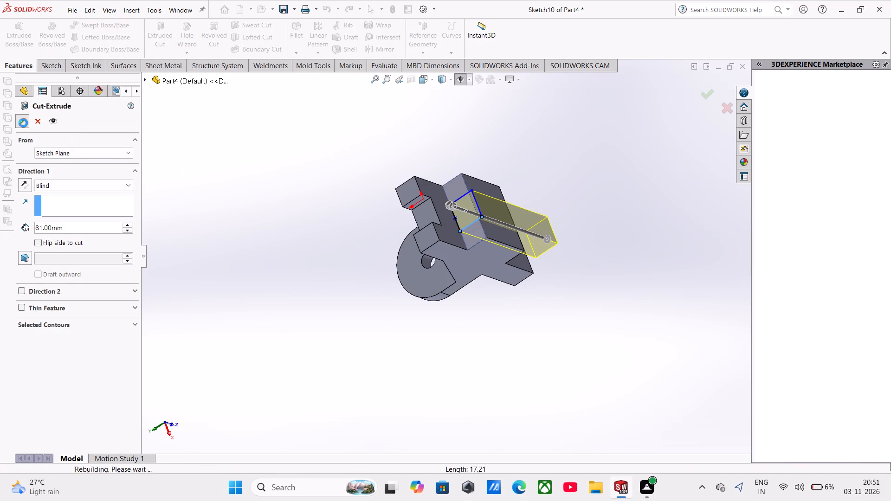
left_click(482, 264)
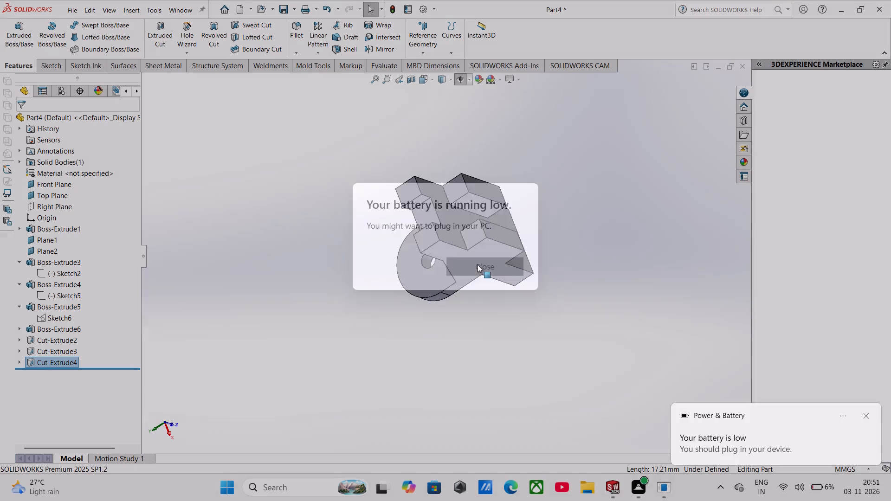
Examine the finished part from several angles, including the channel cut through the lower block.
middle_click_drag(445, 265, 521, 147)
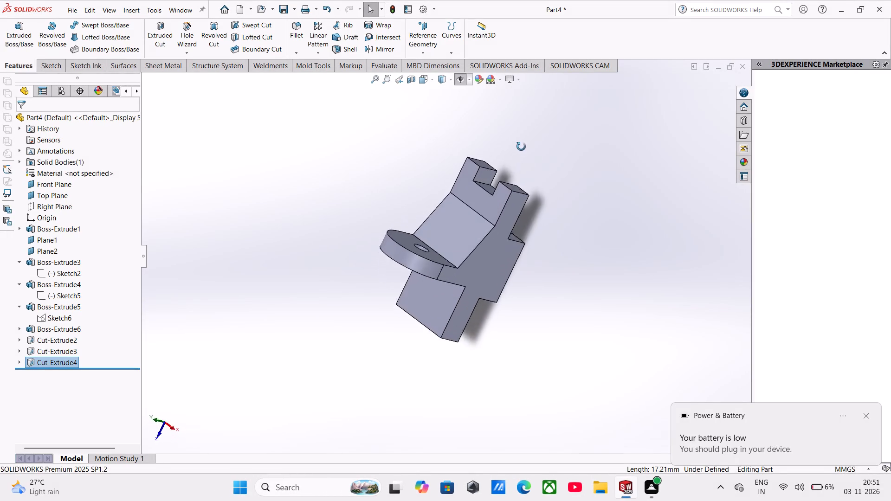
middle_click_drag(521, 147, 587, 89)
scroll(491, 187, "up", 3)
middle_click_drag(355, 282, 385, 206)
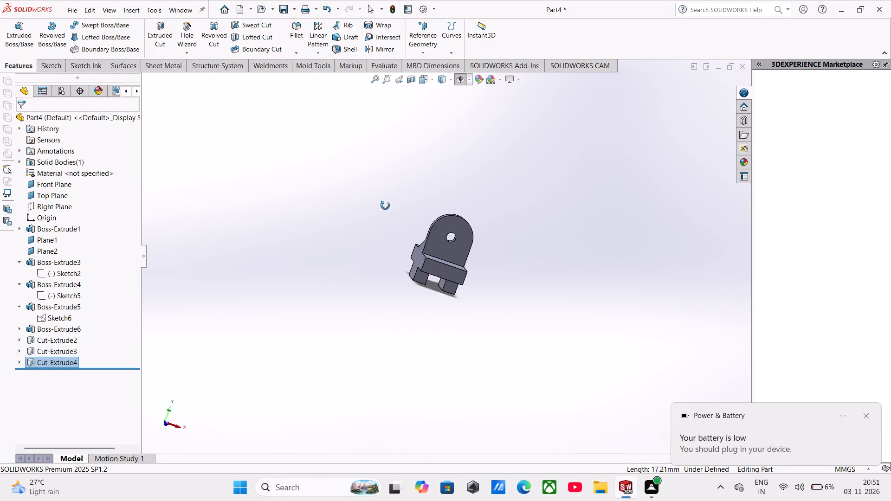
middle_click_drag(385, 206, 414, 202)
middle_click_drag(446, 201, 454, 211)
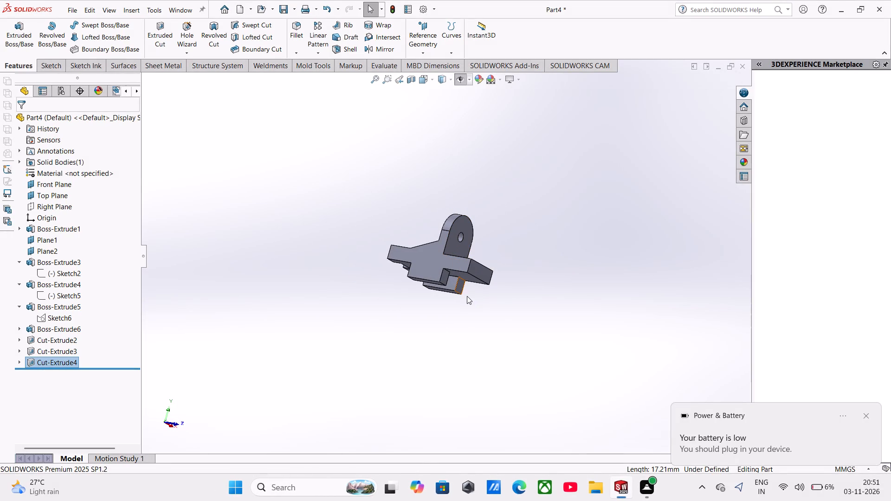
scroll(441, 271, "down", 4)
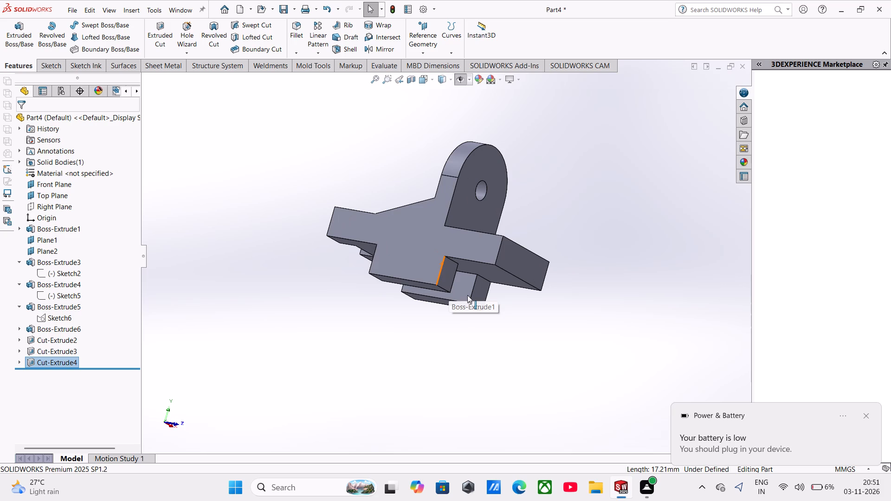
middle_click_drag(482, 307, 451, 286)
middle_click_drag(456, 282, 463, 279)
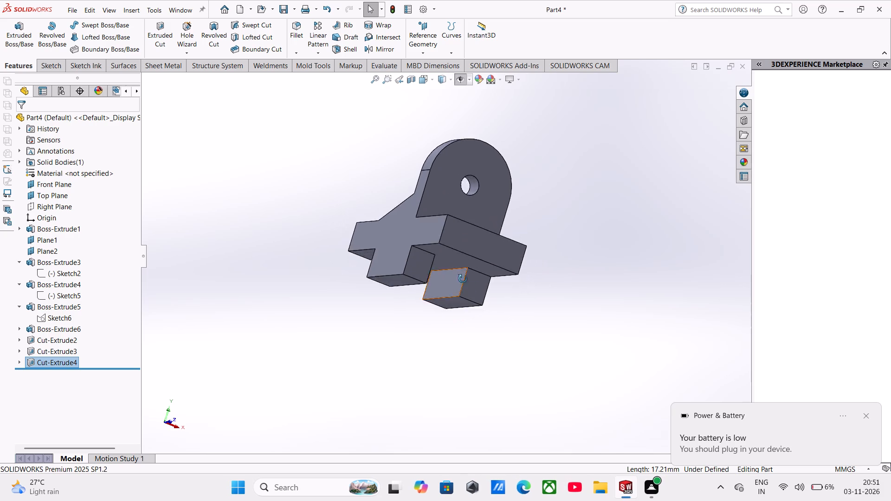
middle_click_drag(463, 279, 500, 304)
scroll(471, 208, "down", 2)
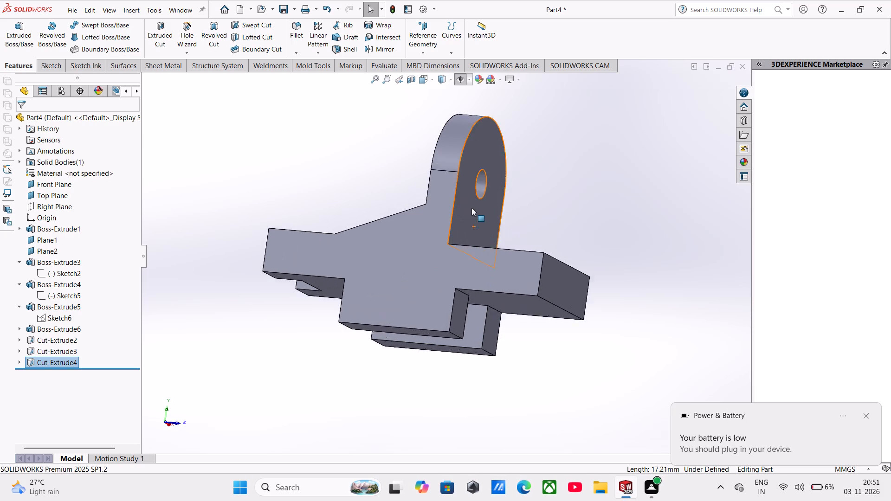
scroll(471, 208, "down", 1)
middle_click_drag(471, 211, 442, 254)
scroll(471, 212, "up", 1)
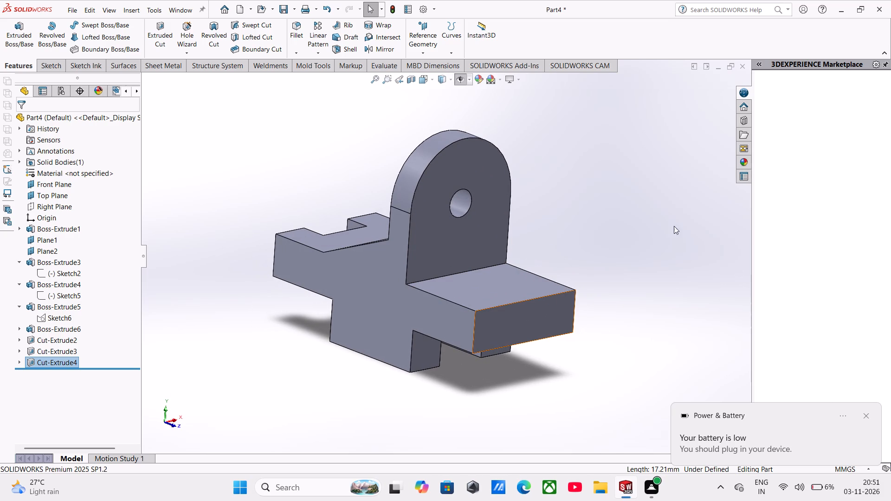